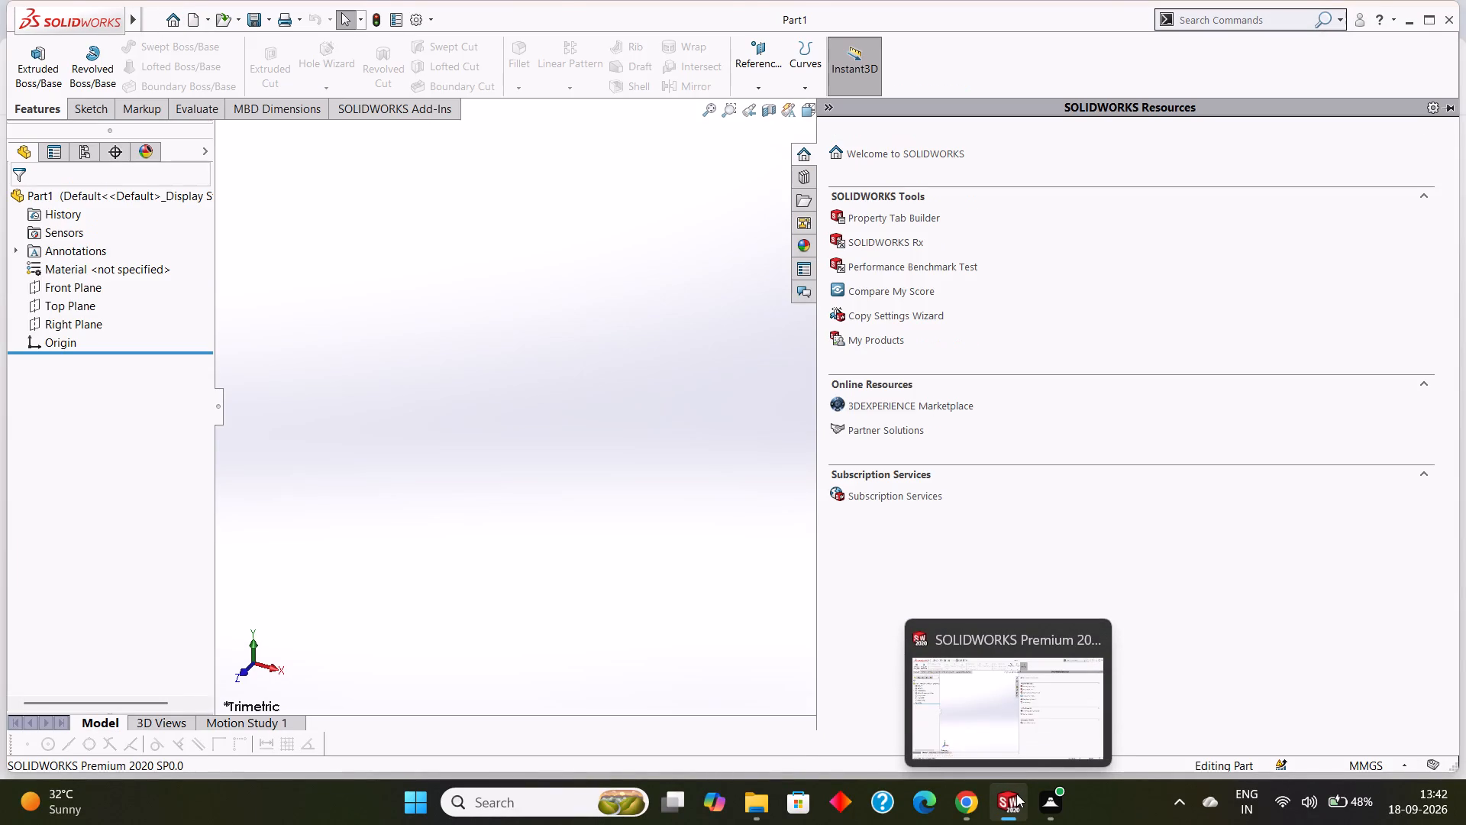
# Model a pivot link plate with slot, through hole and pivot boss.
# Start a sketch on the Top Plane.
pyautogui.click(73, 306)
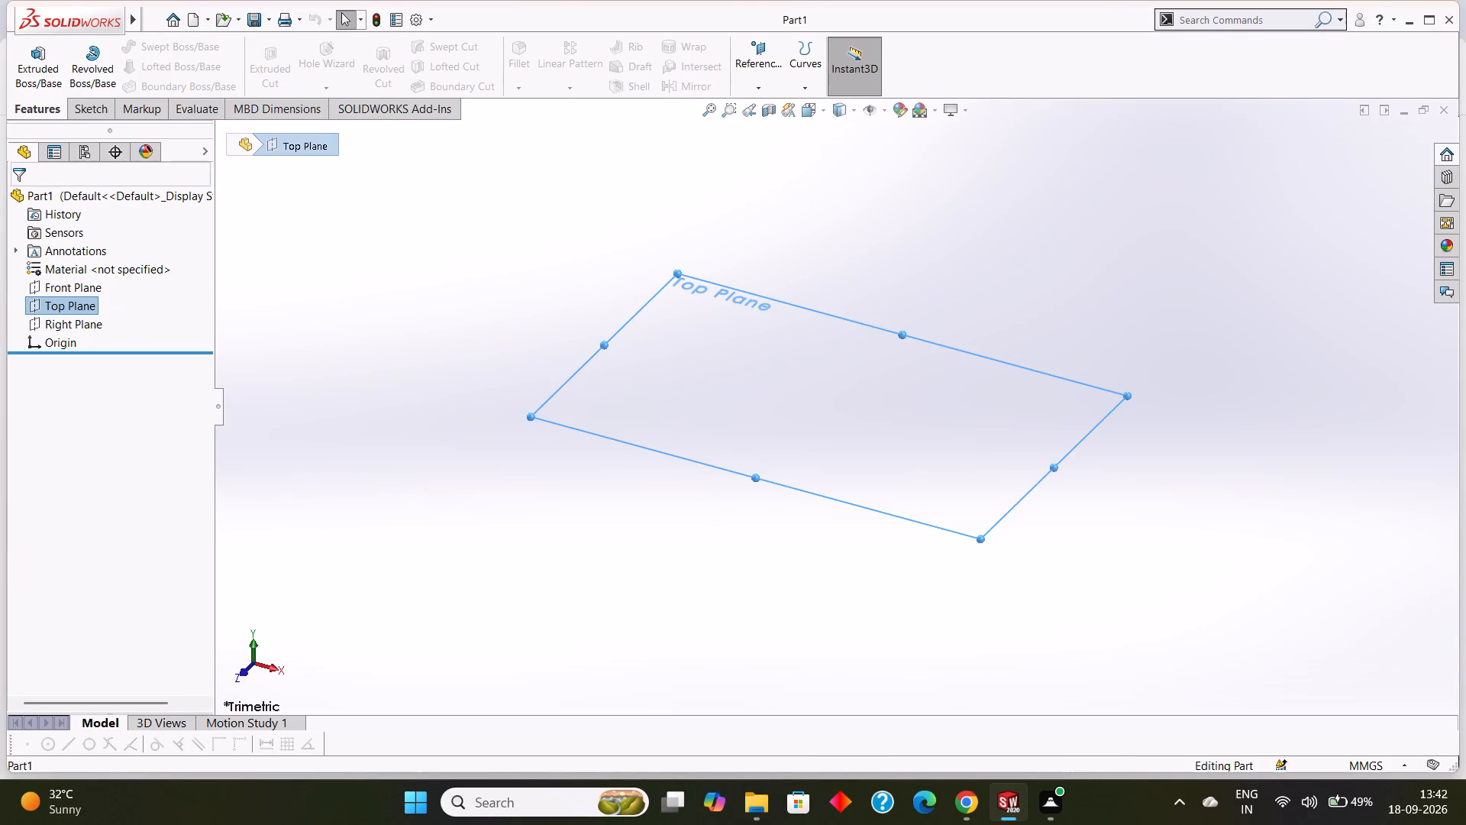
pyautogui.click(79, 108)
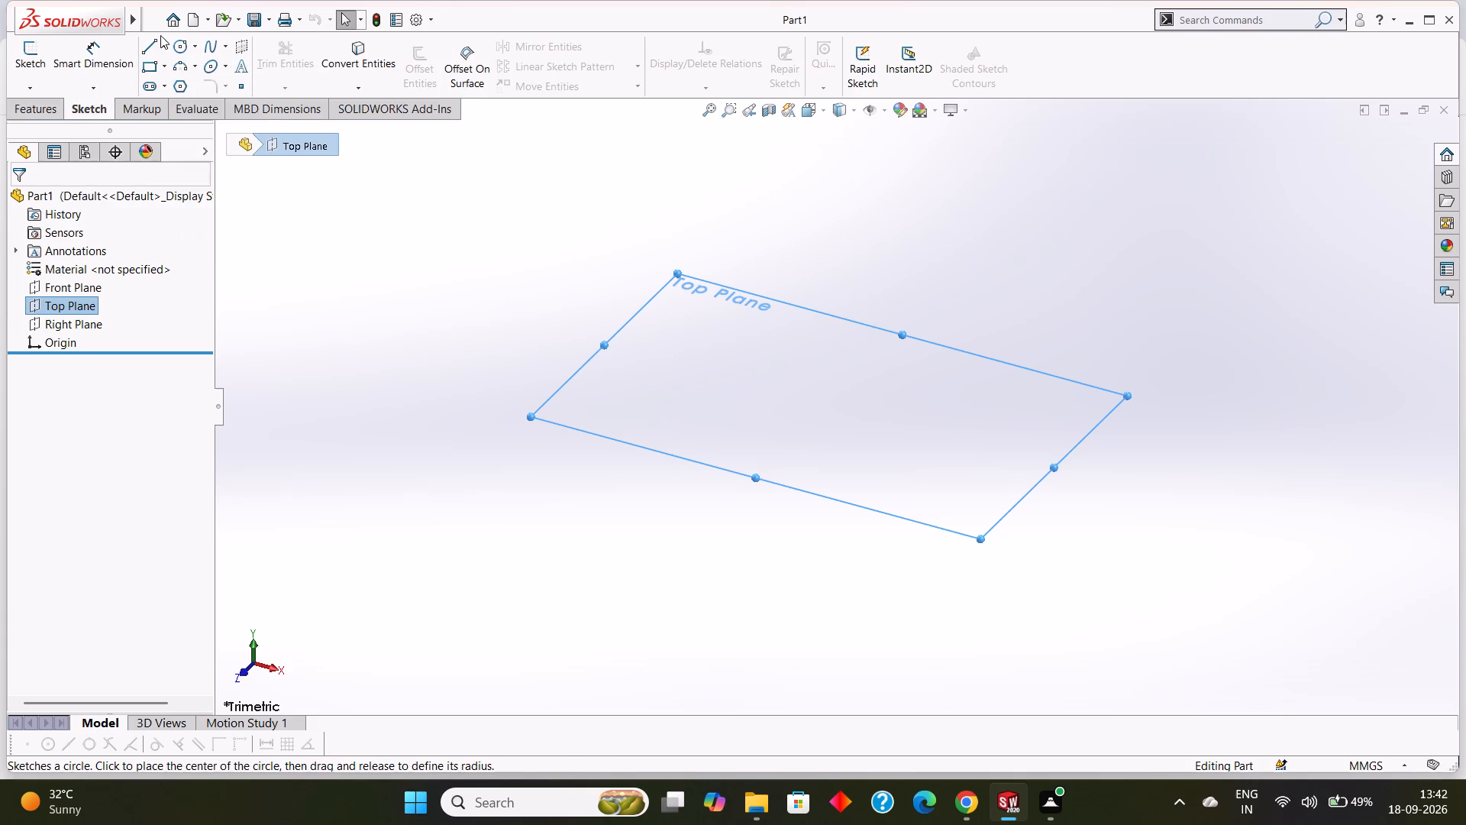
pyautogui.click(143, 40)
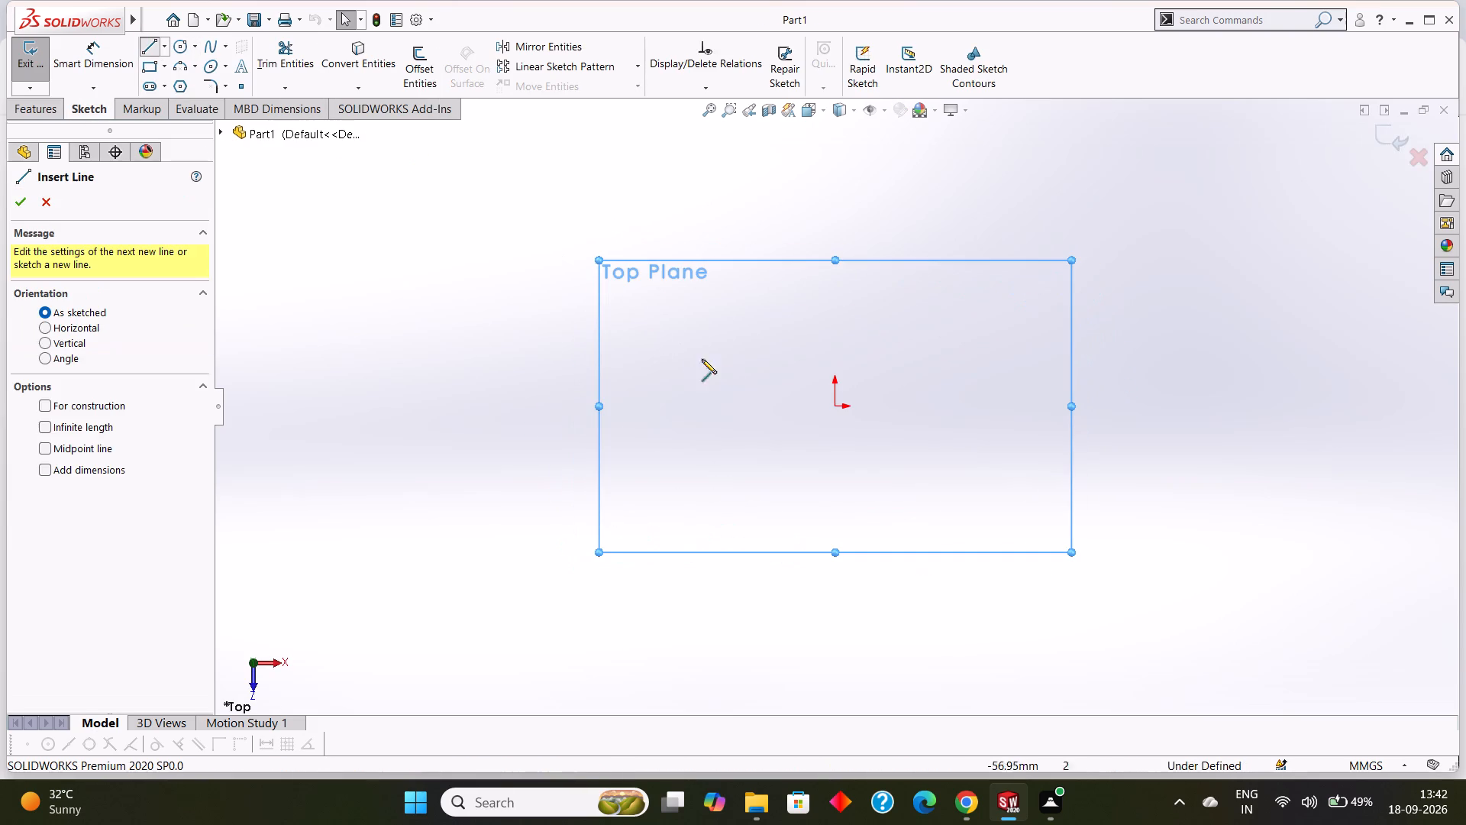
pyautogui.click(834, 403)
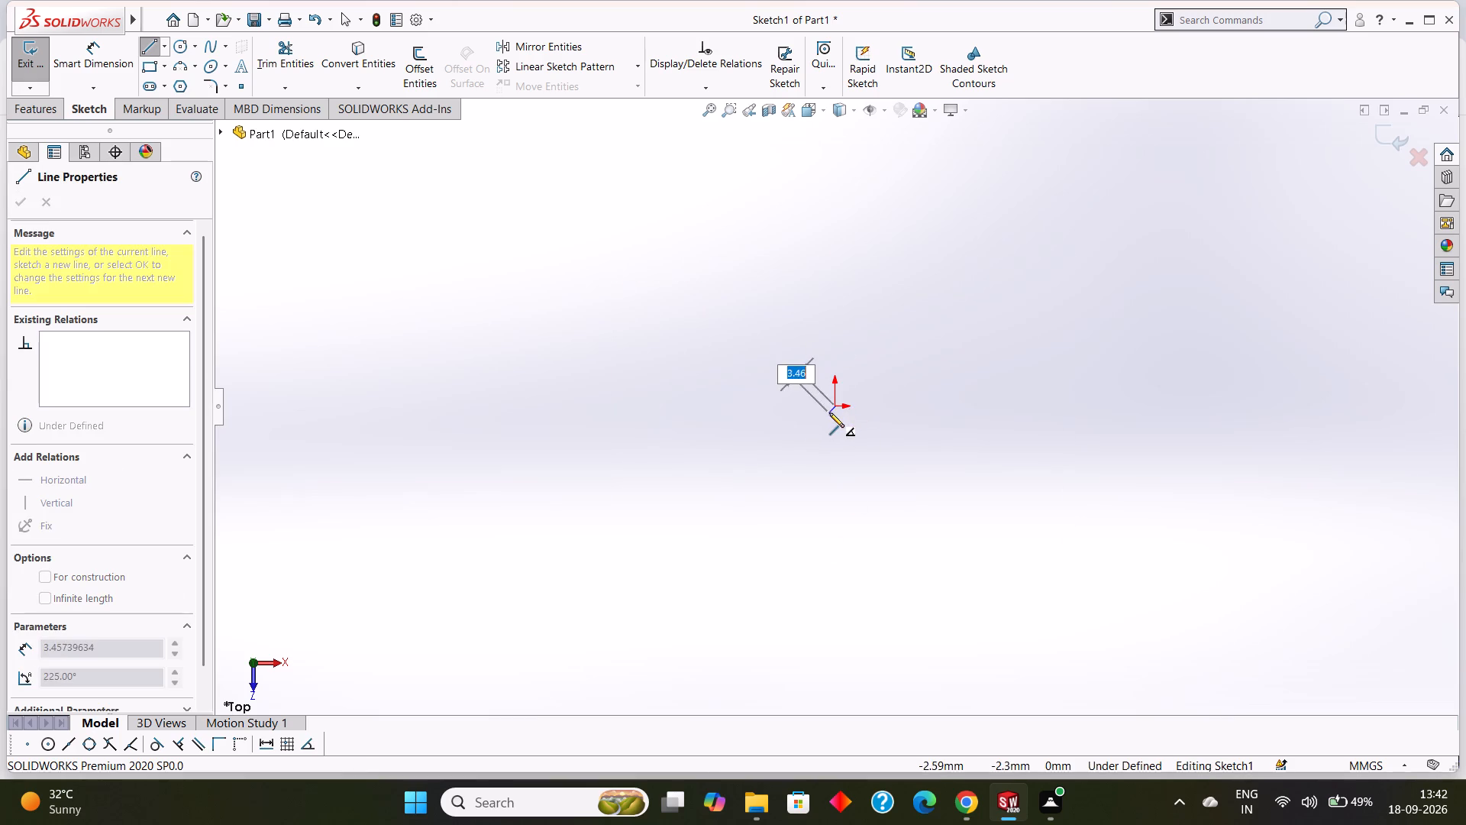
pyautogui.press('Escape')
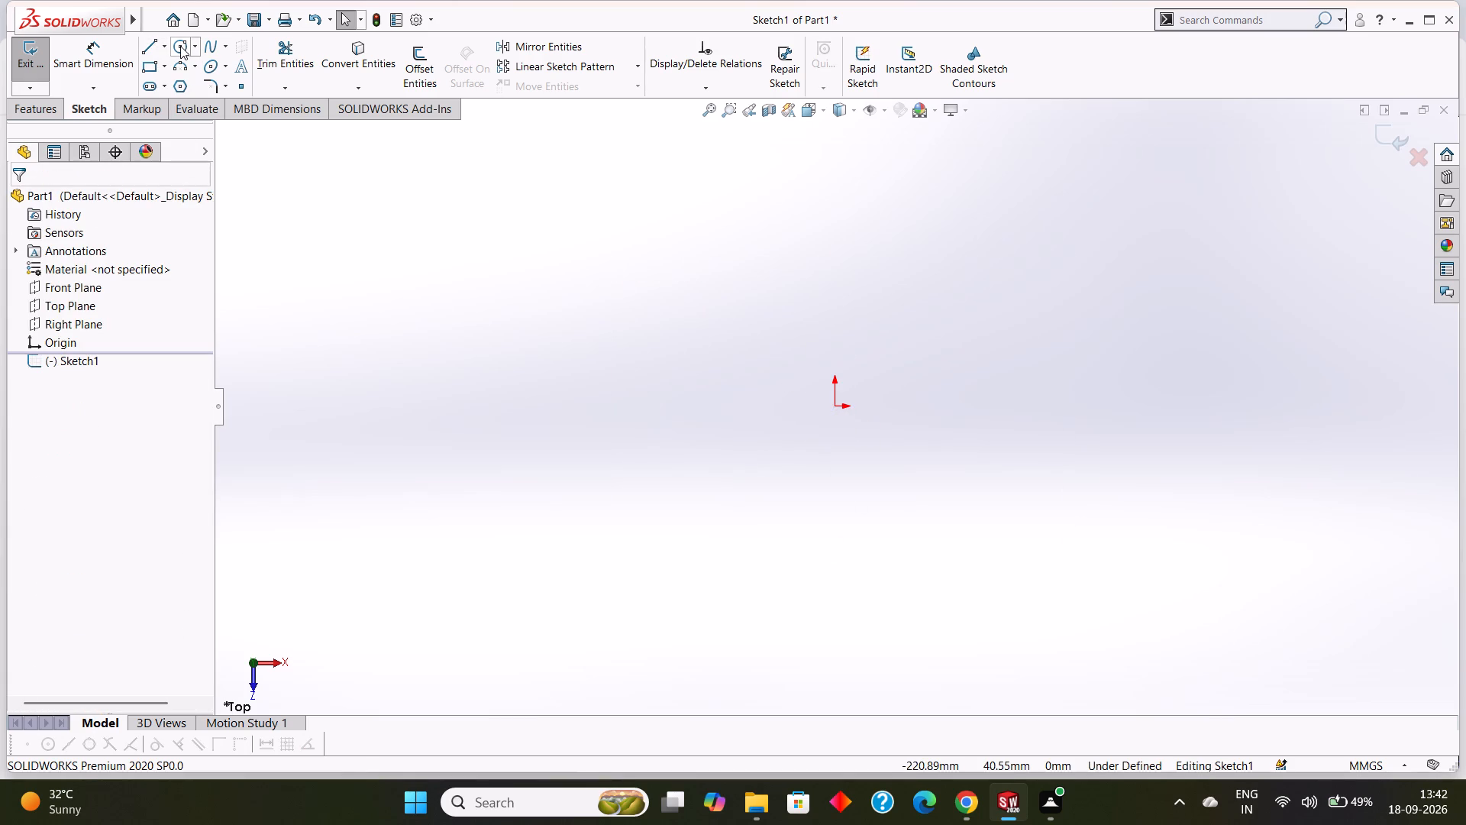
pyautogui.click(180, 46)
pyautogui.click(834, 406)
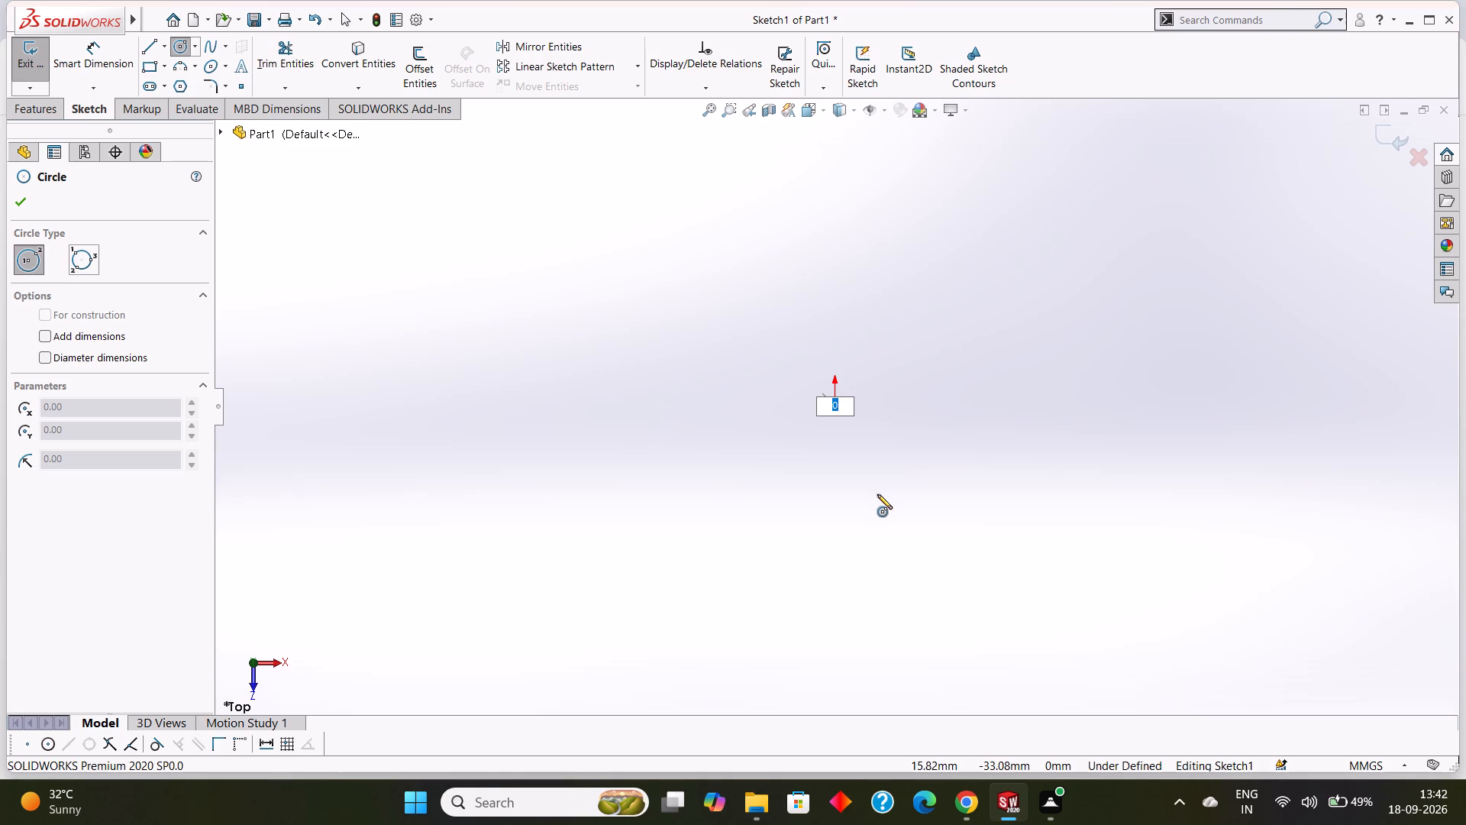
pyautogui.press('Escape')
# Sketch two circles of 15 mm radius, one centred on the origin and one about 99 mm along the horizontal to its right.
pyautogui.click(187, 46)
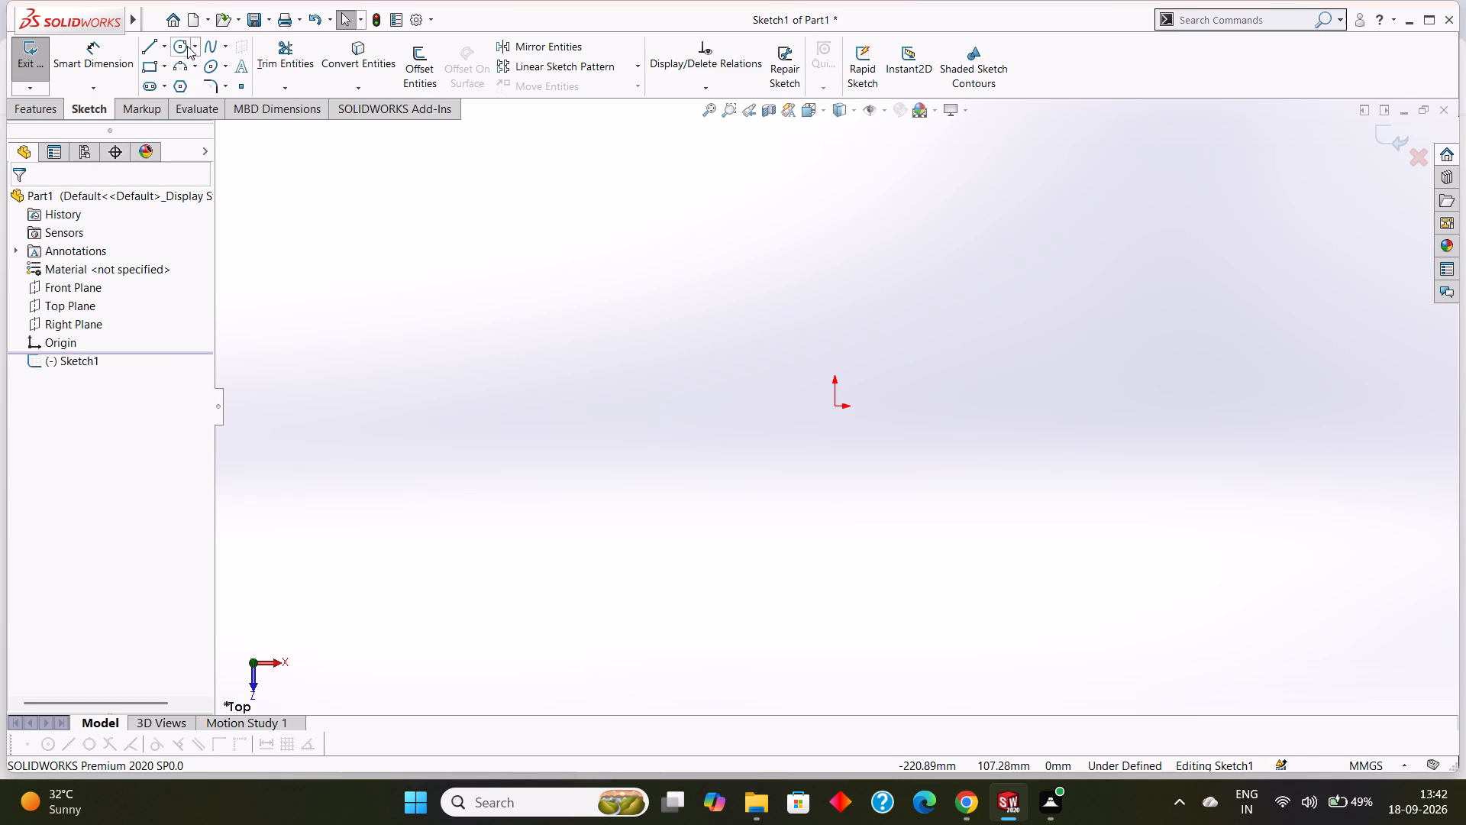
pyautogui.click(837, 408)
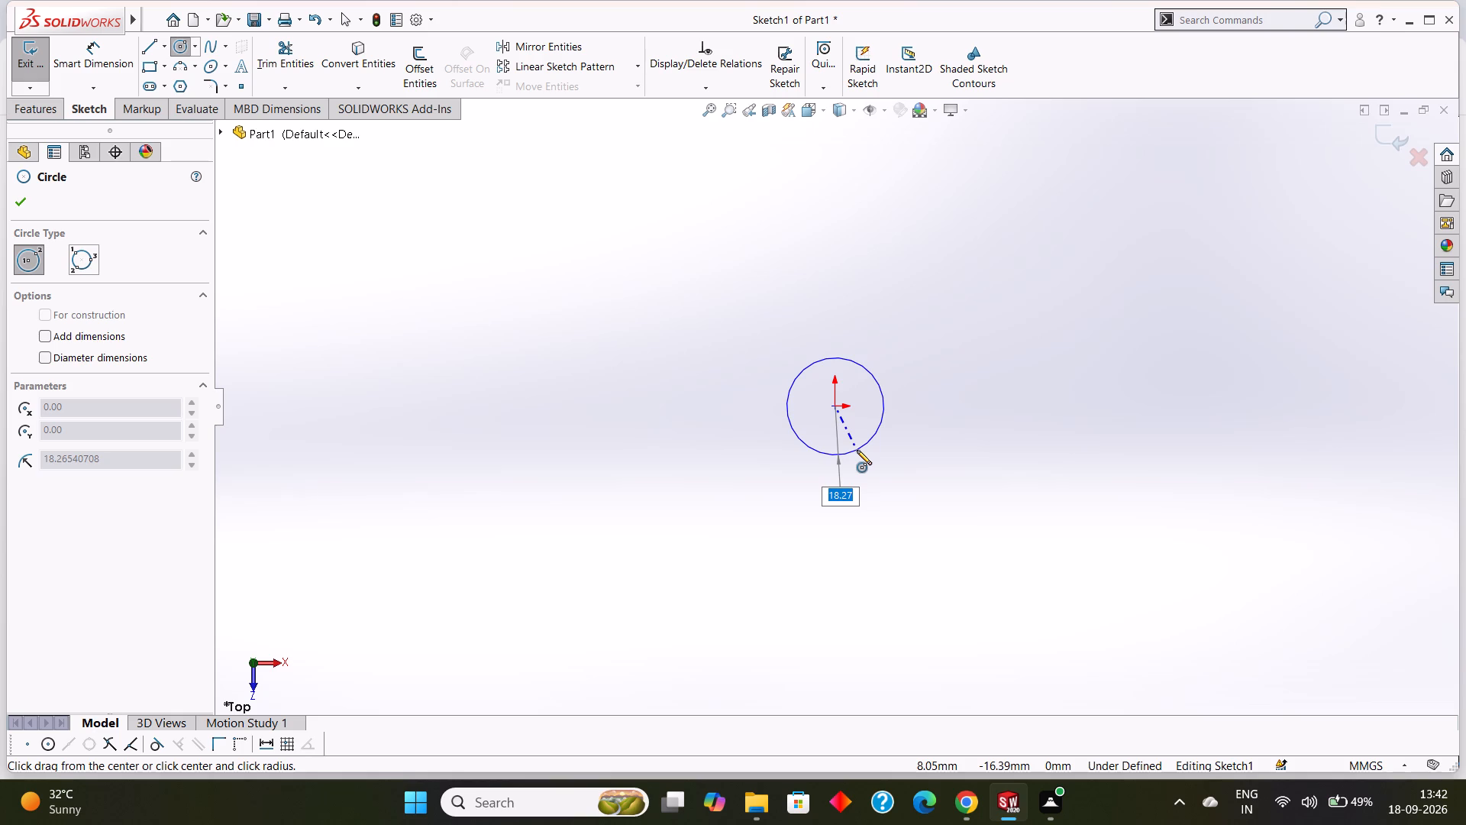
pyautogui.write('15')
pyautogui.press('Return')
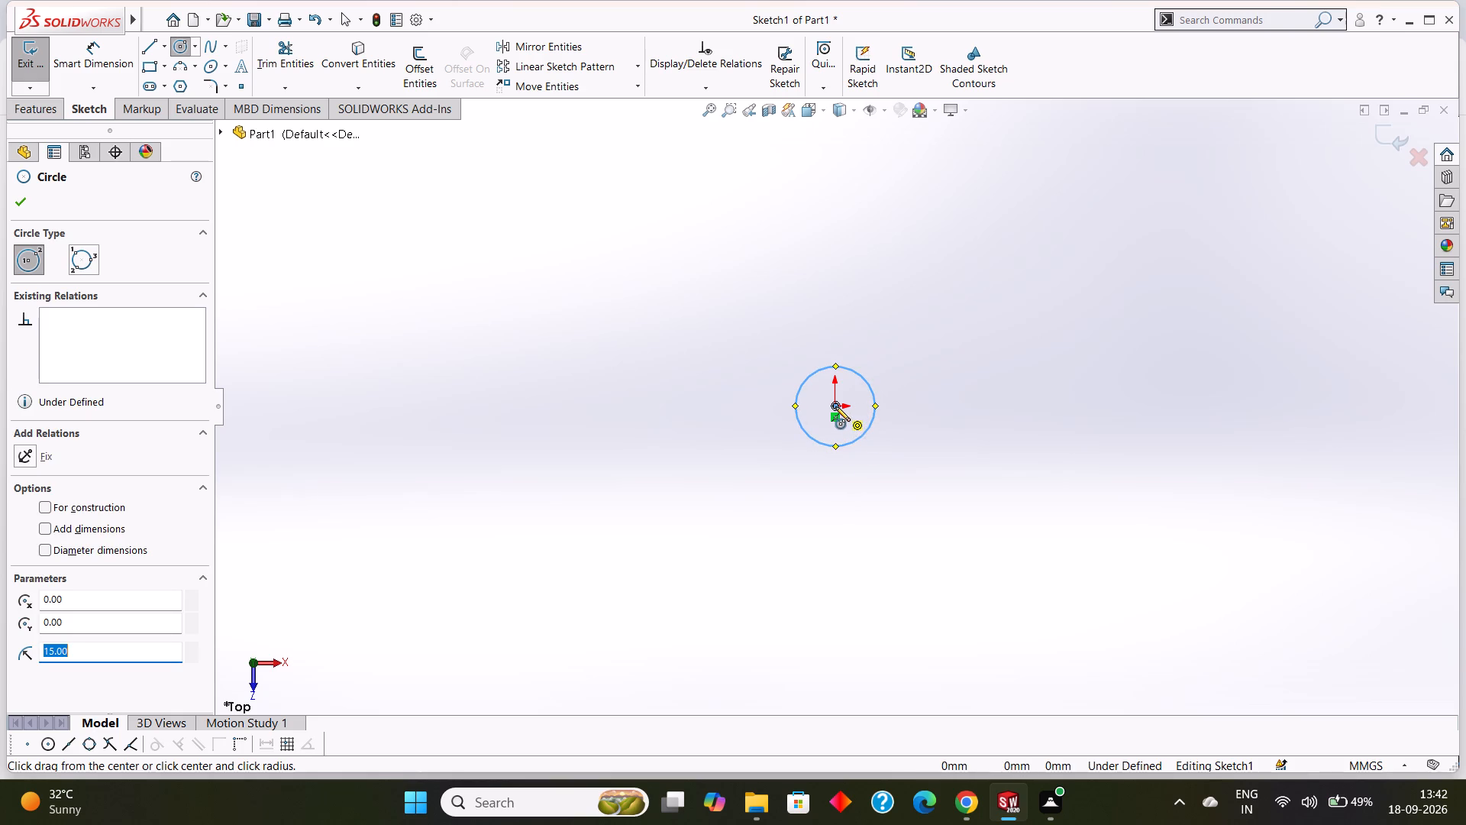
pyautogui.click(1099, 405)
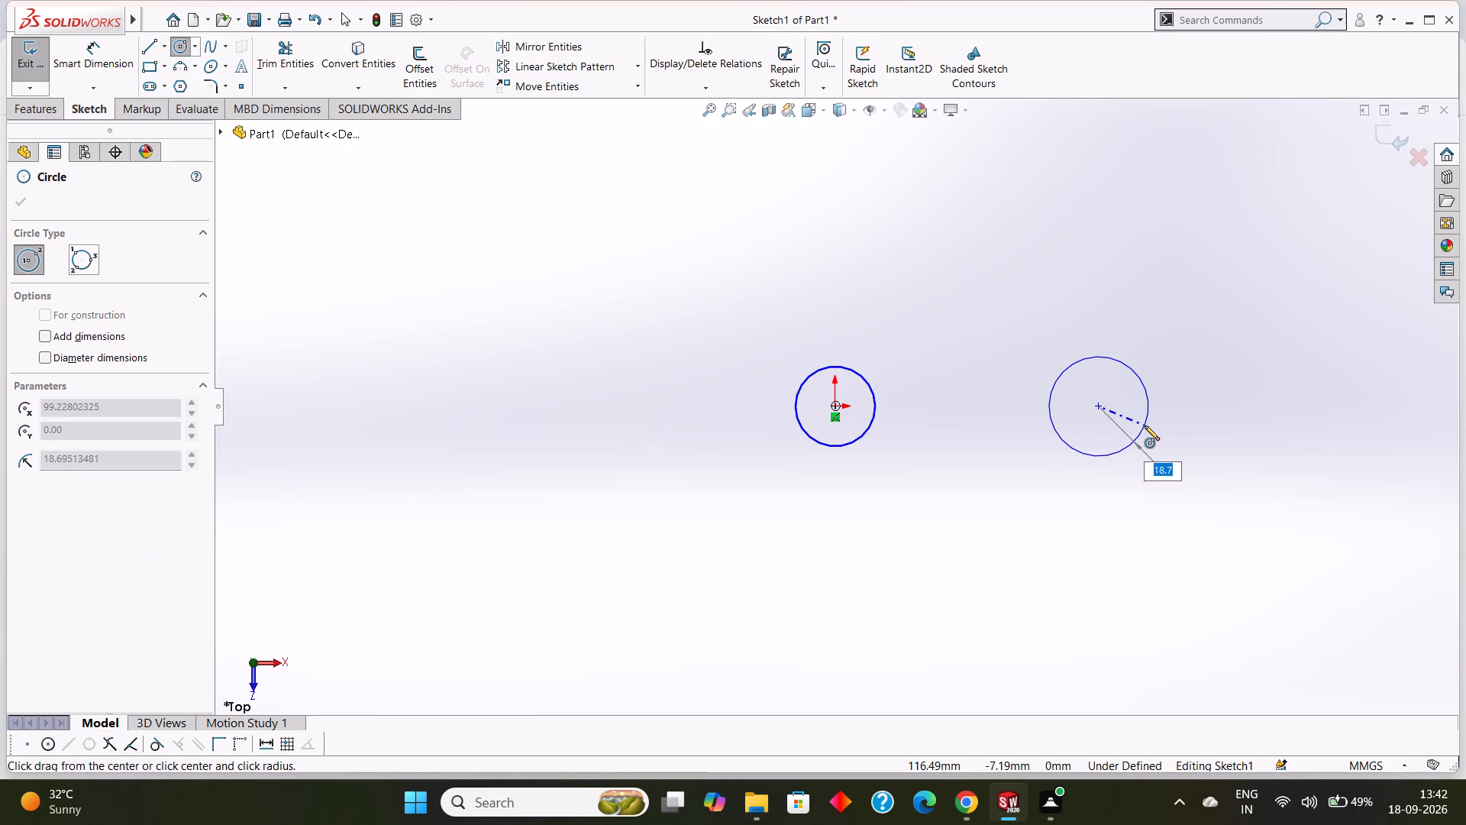
pyautogui.write('15')
pyautogui.press('Return')
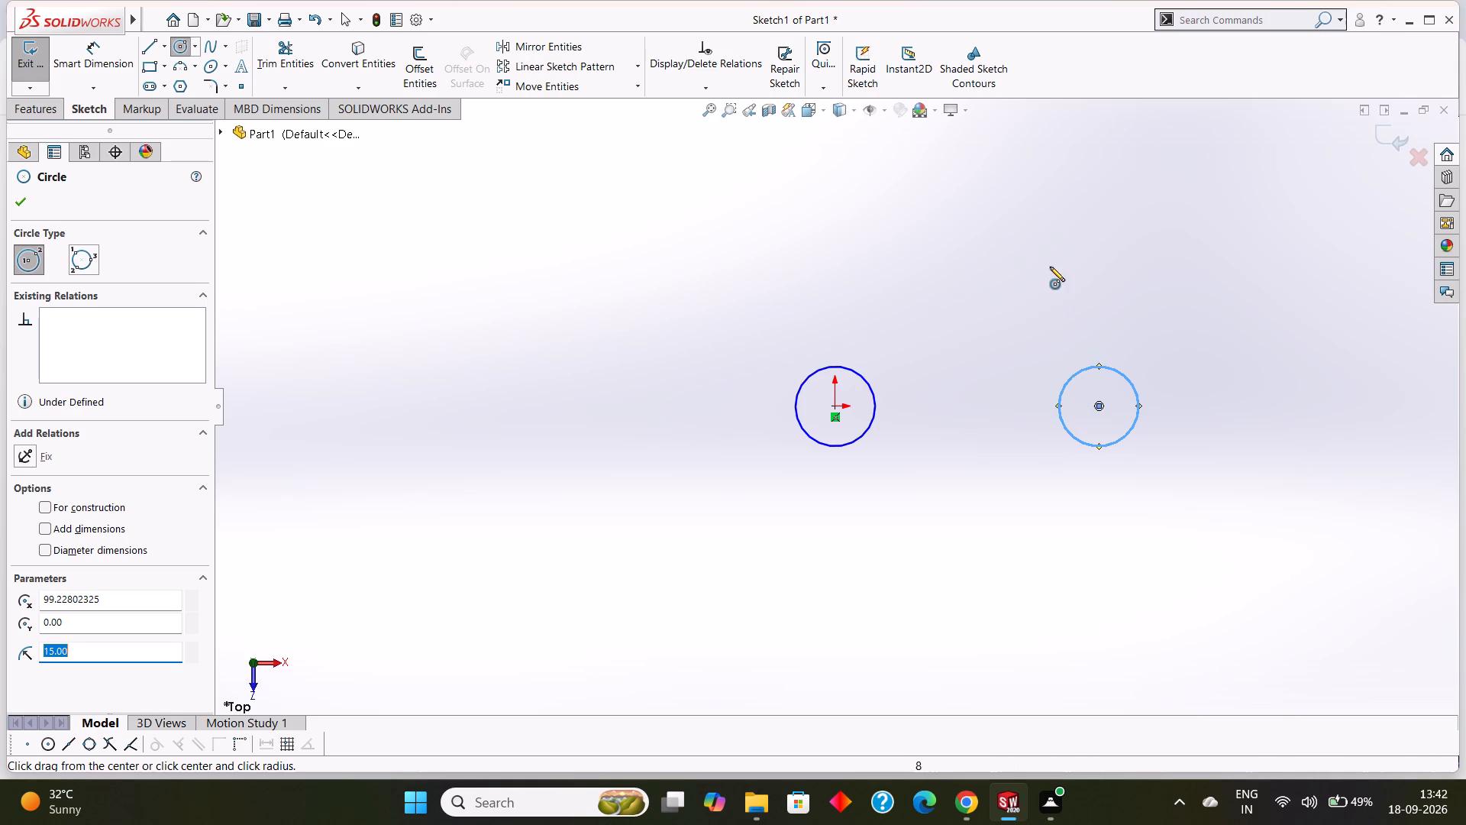
# Sketch a circle of 30 mm radius centred about 84 mm right of and 72 mm above the origin.
pyautogui.click(1058, 214)
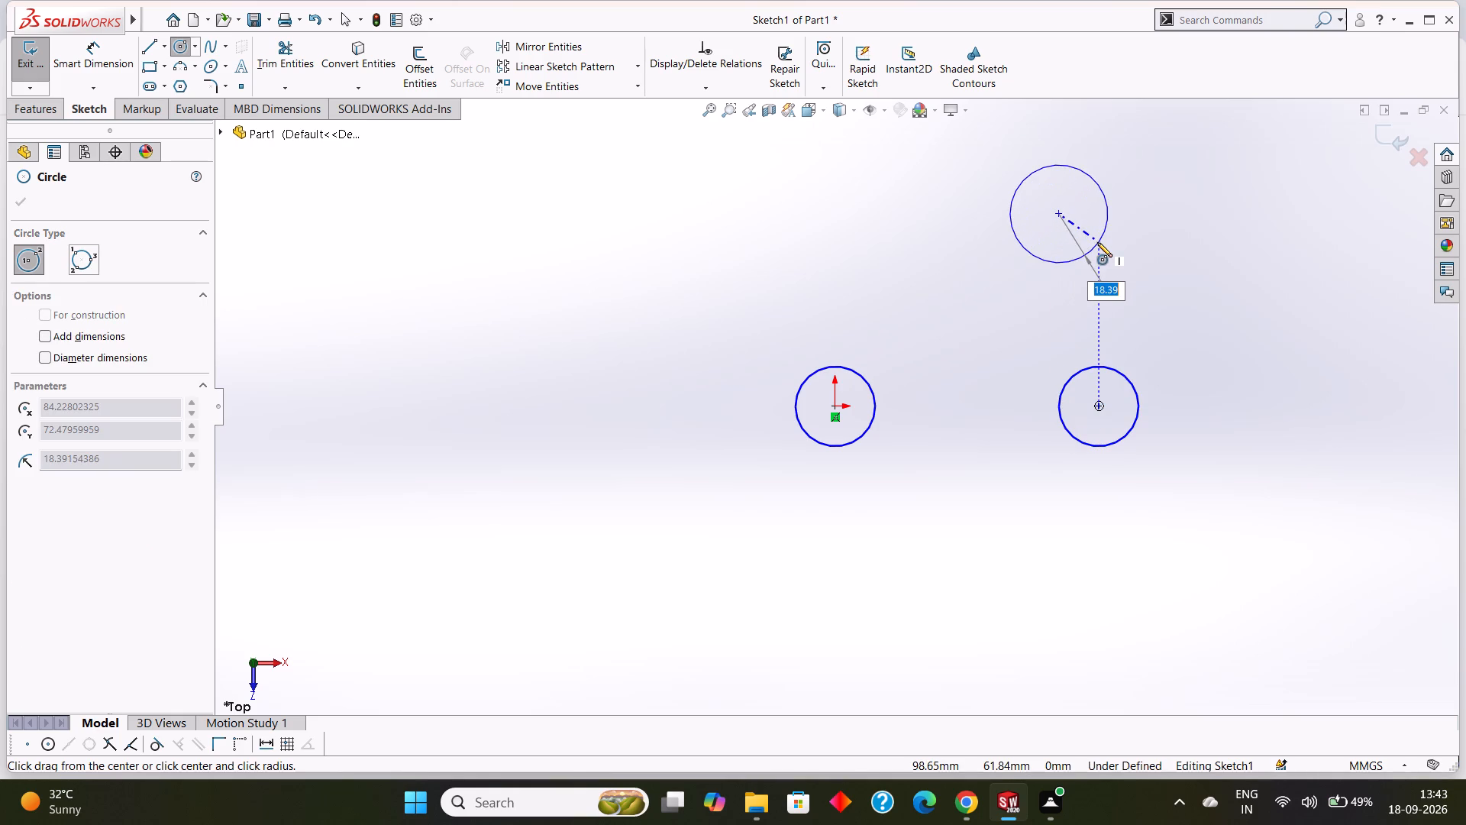
pyautogui.write('30')
pyautogui.press('Return')
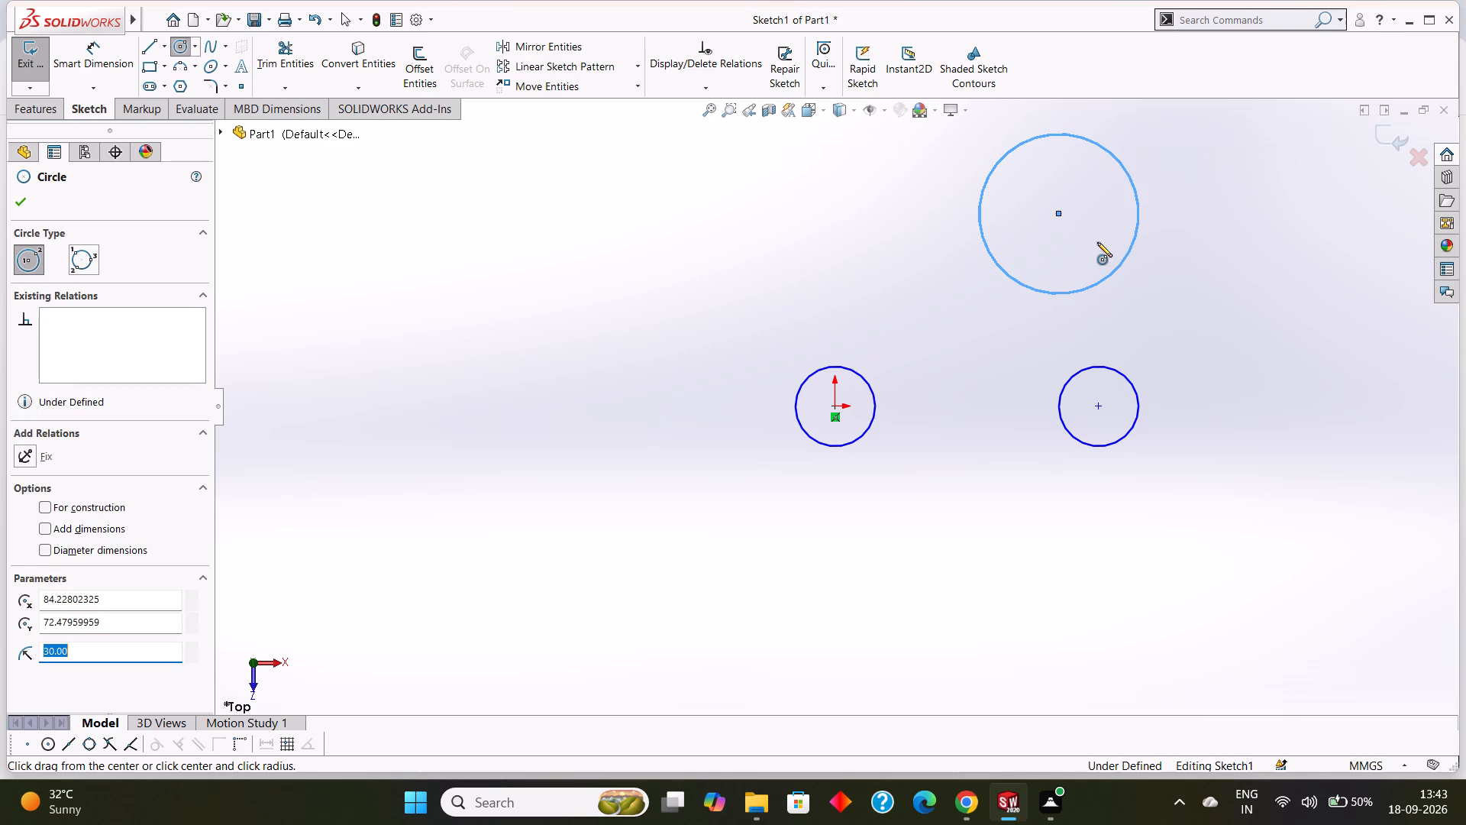
pyautogui.click(20, 202)
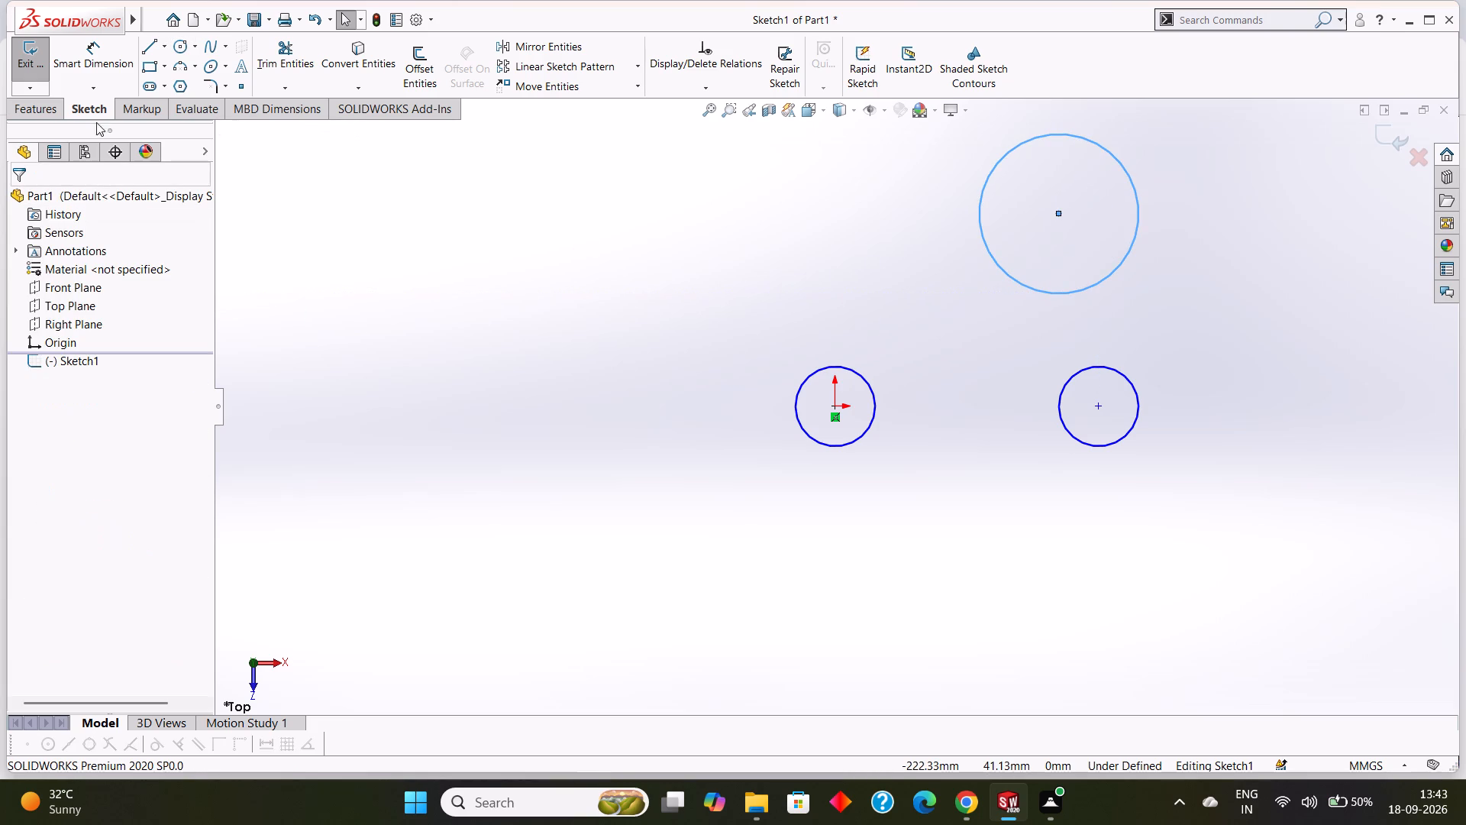
# Dimension the distance between the two small circles' centres as 90 mm.
pyautogui.click(97, 53)
pyautogui.click(838, 407)
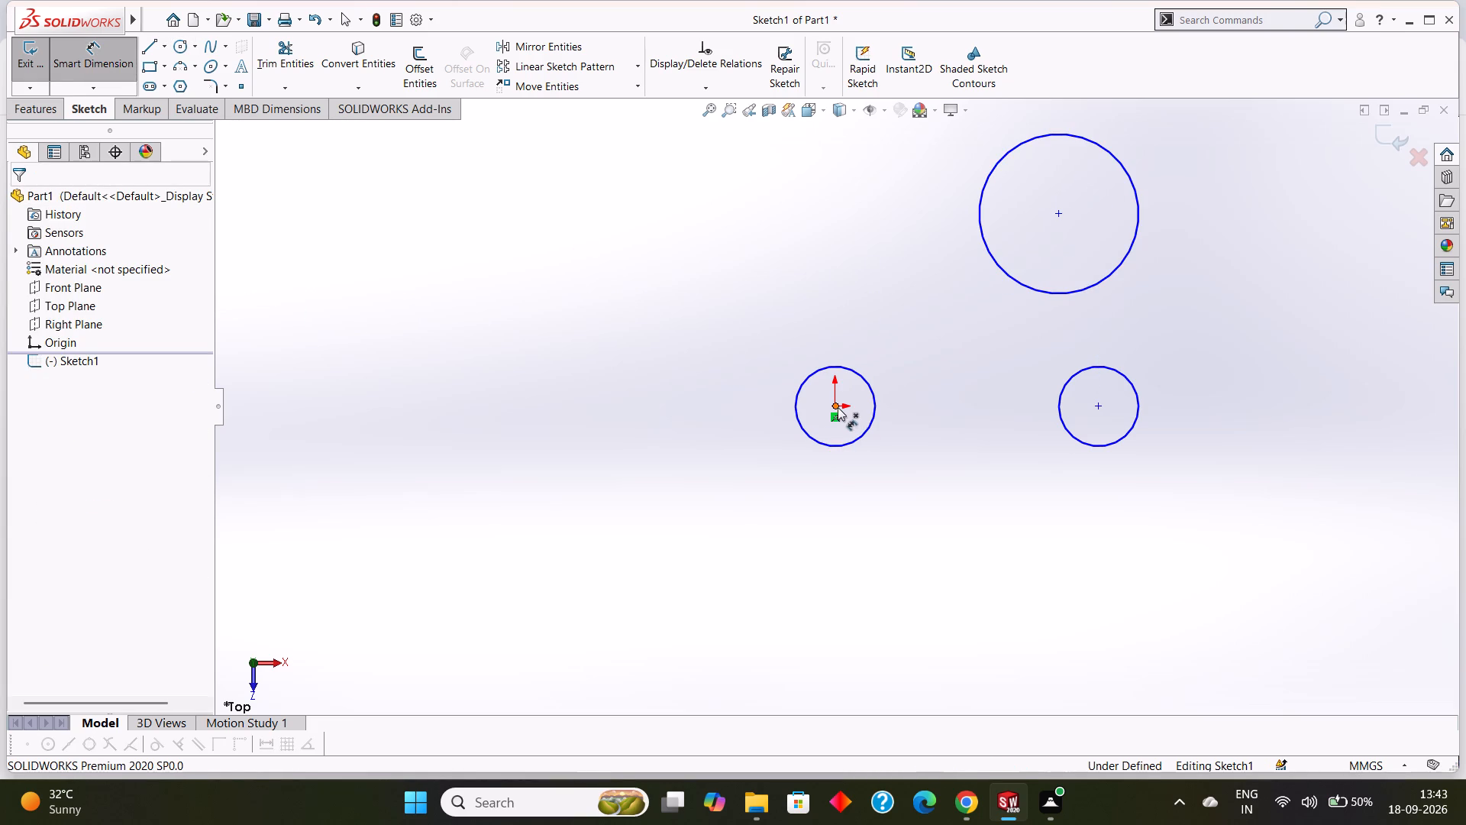
pyautogui.click(1096, 406)
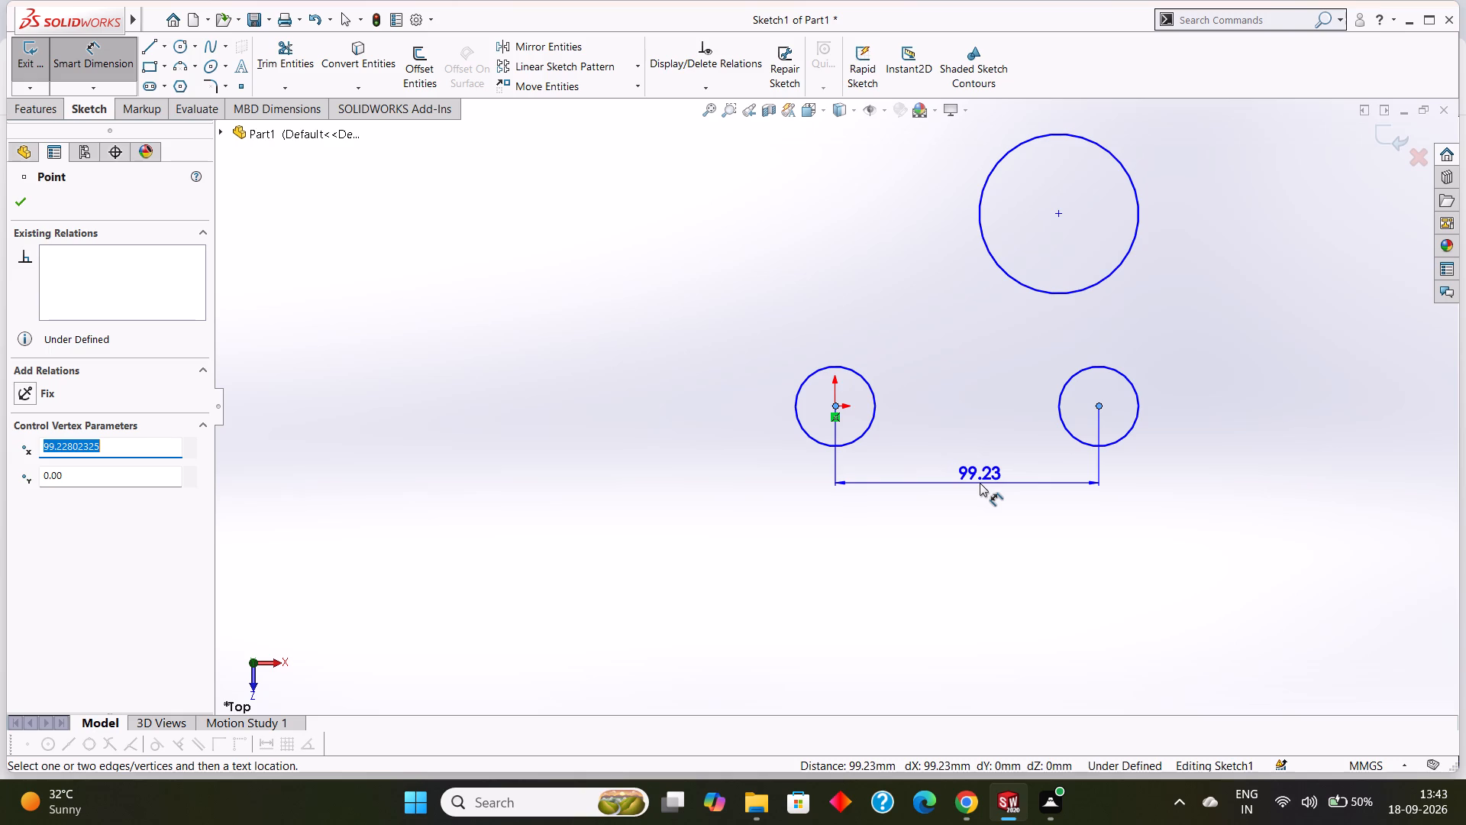
pyautogui.click(980, 483)
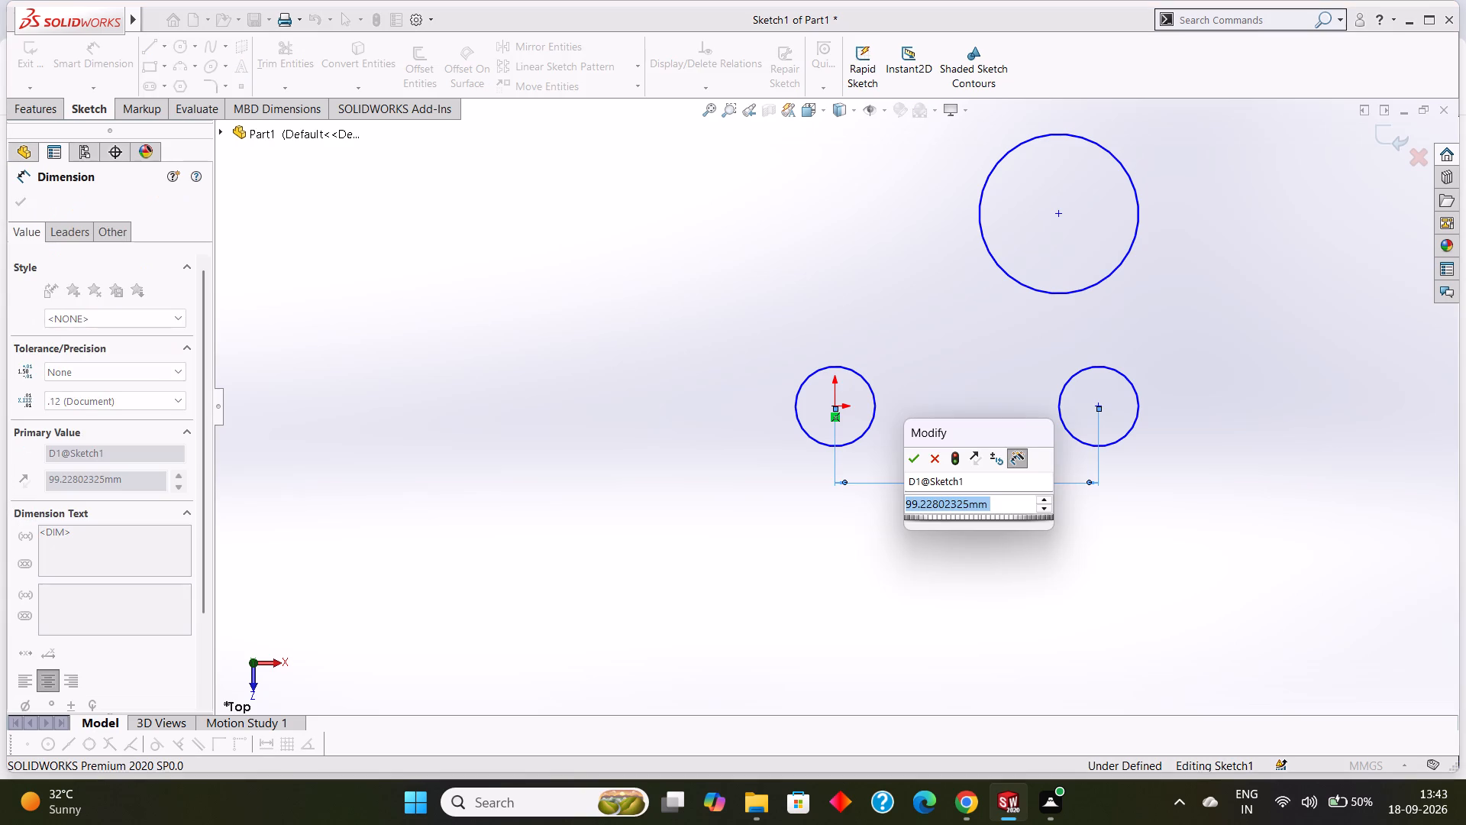
pyautogui.press('BackSpace')
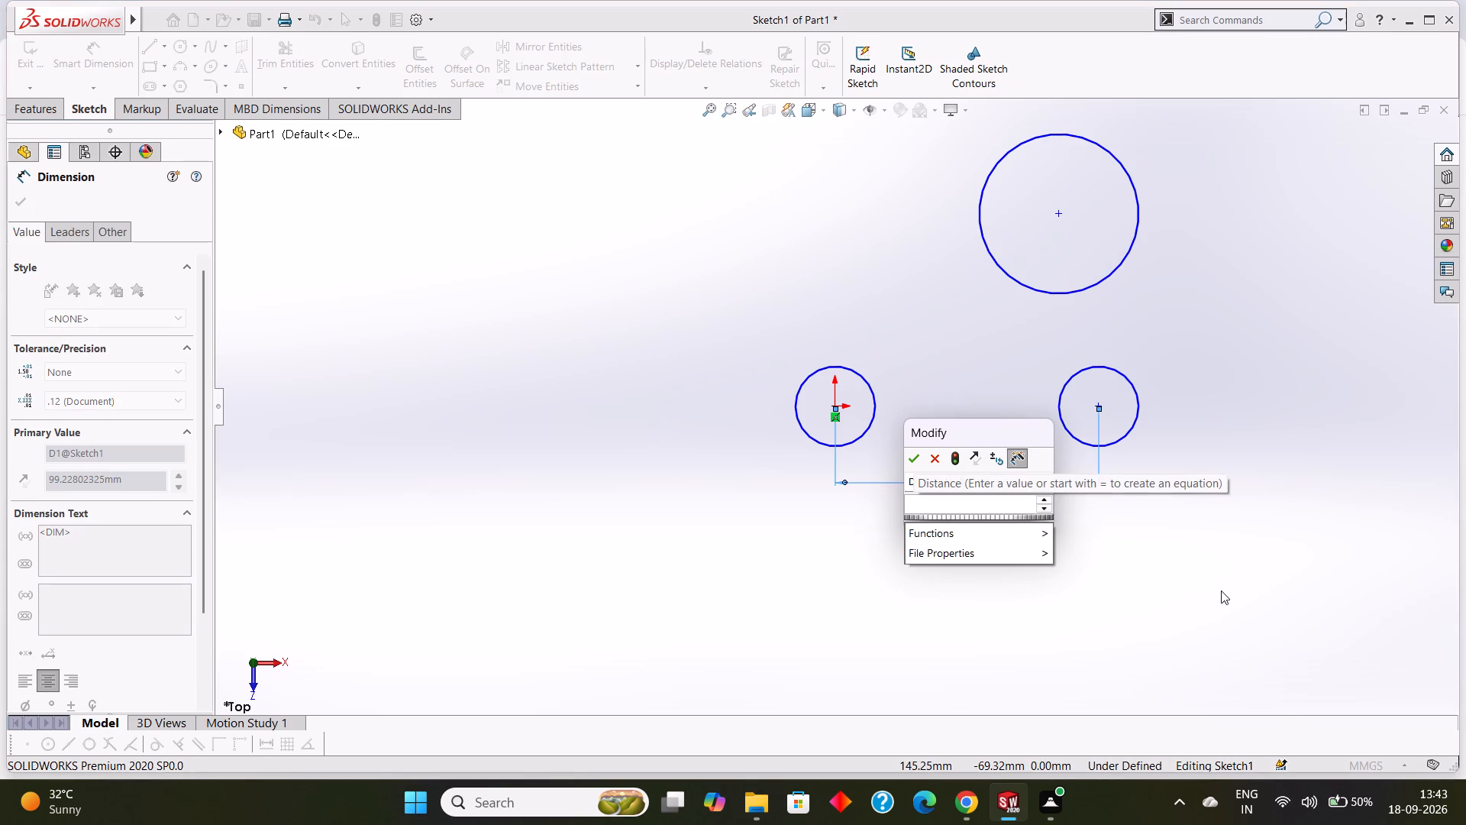
pyautogui.write('90')
pyautogui.press('Return')
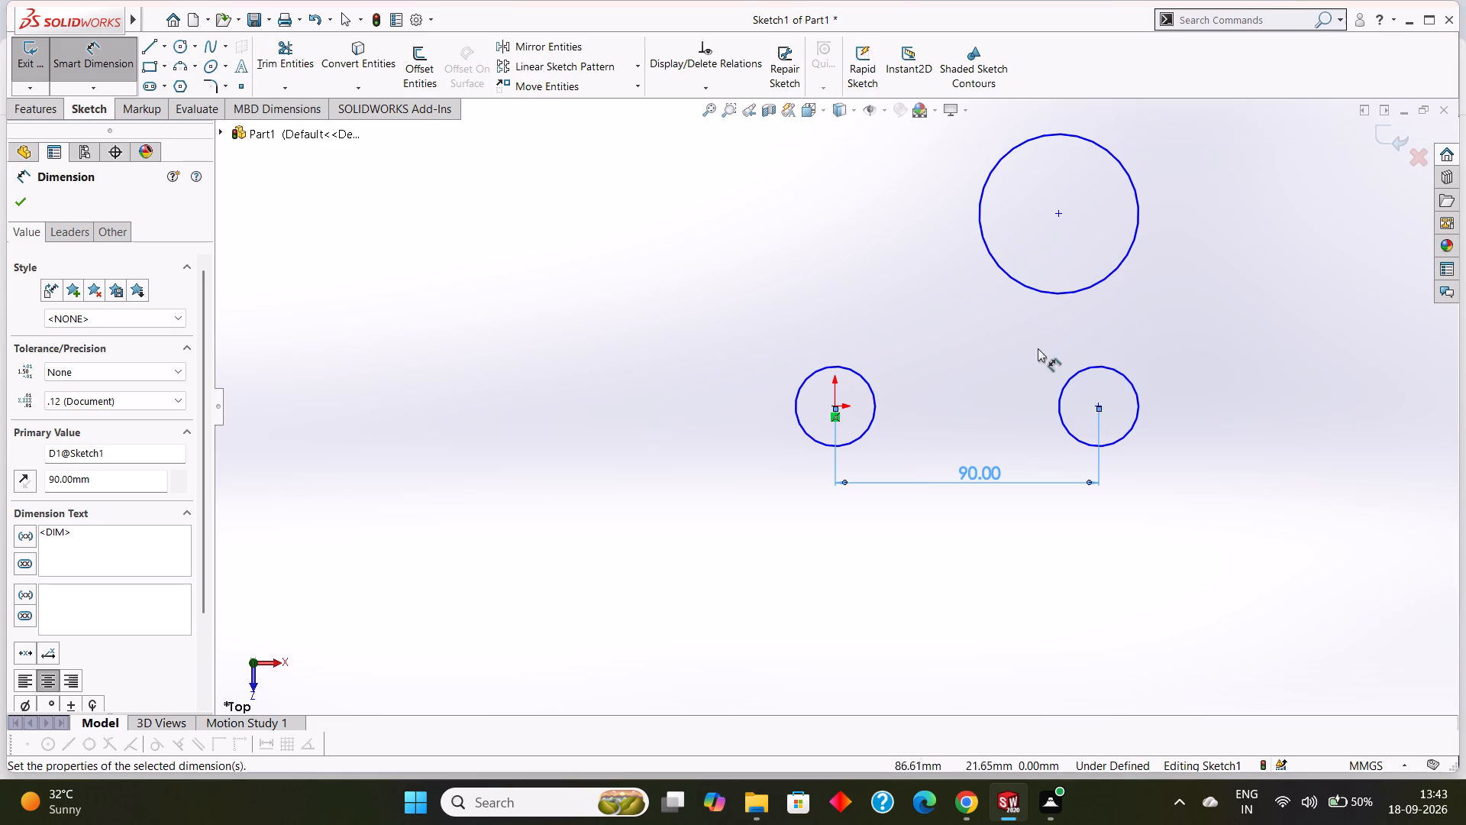
# Dimension the horizontal offset between the right small circle's centre and the large circle's centre as 5 mm.
pyautogui.click(1097, 406)
pyautogui.click(1059, 215)
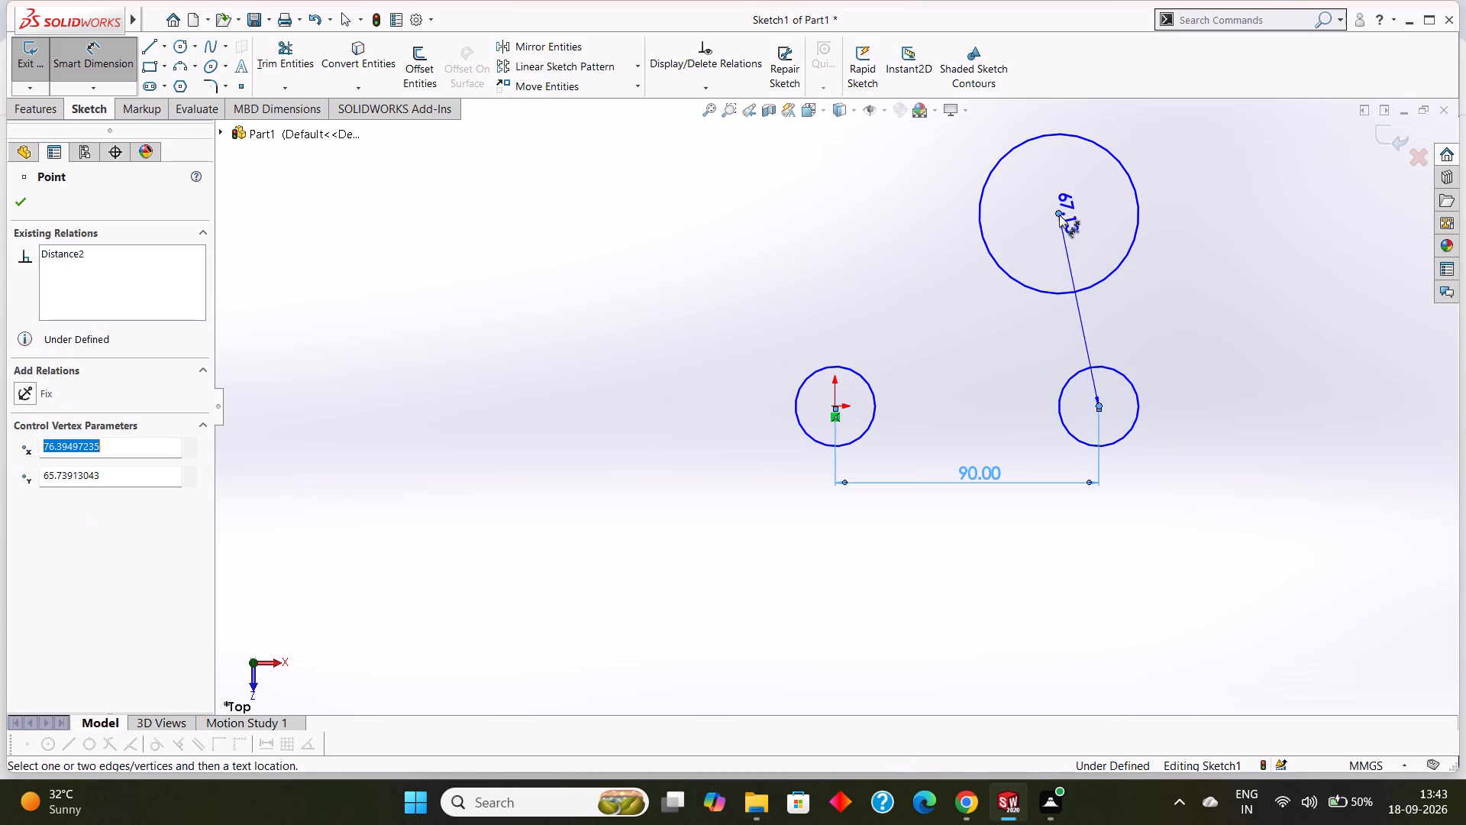
pyautogui.click(1098, 176)
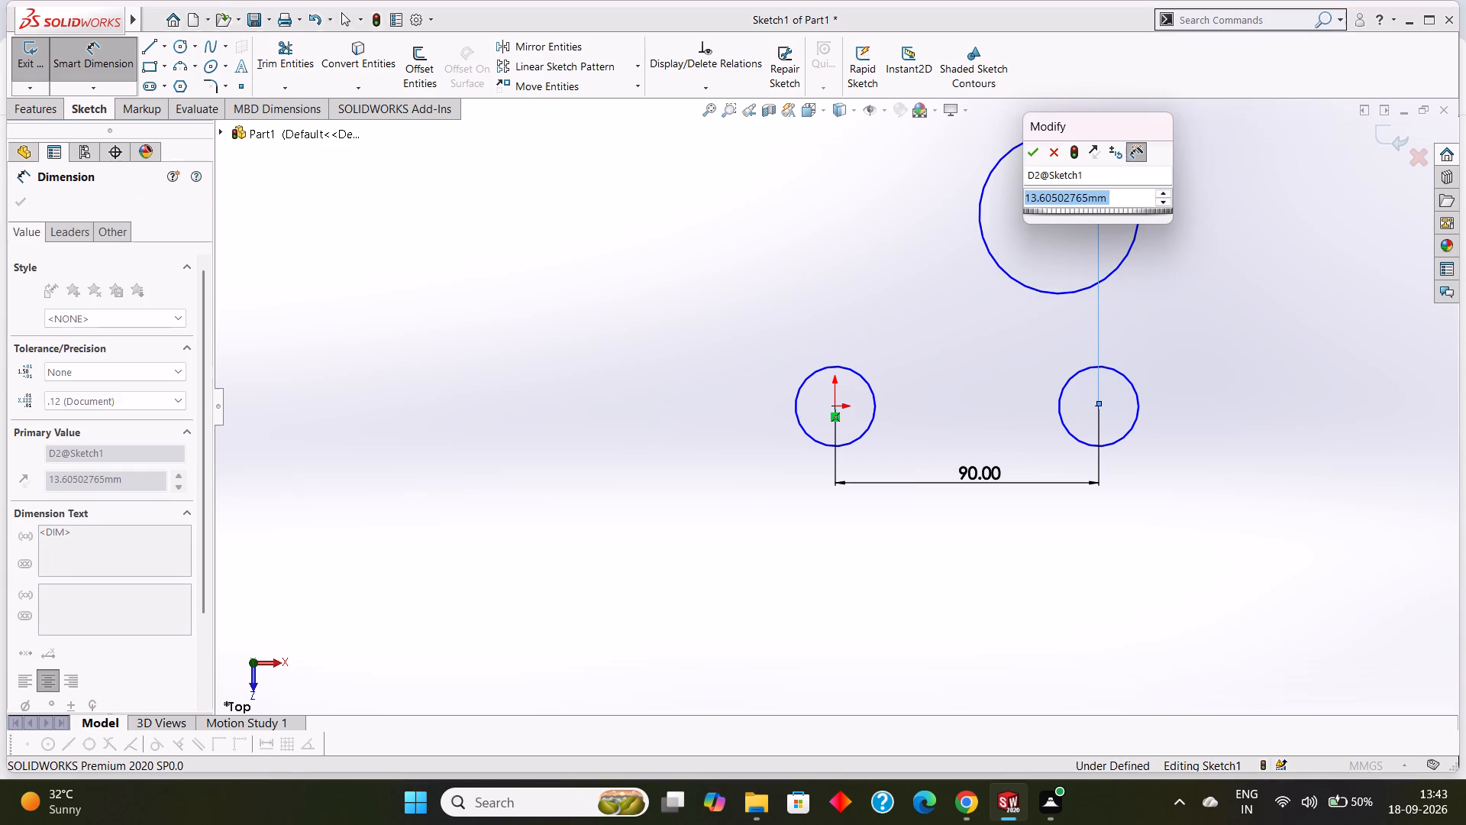
pyautogui.press('5')
pyautogui.press('Return')
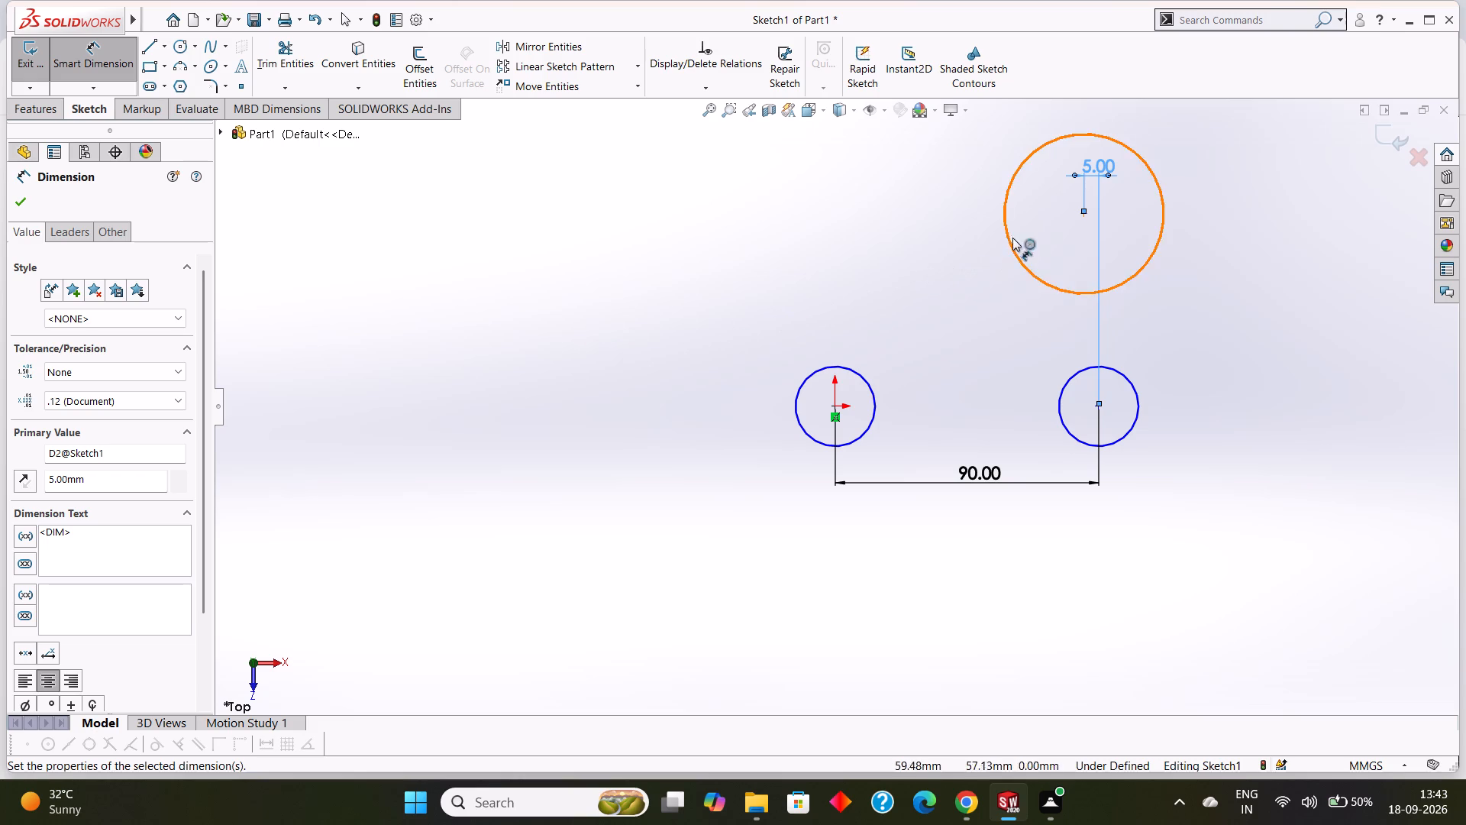
# Dimension the vertical distance from the origin to the large circle's centre as 40 mm.
pyautogui.click(1080, 213)
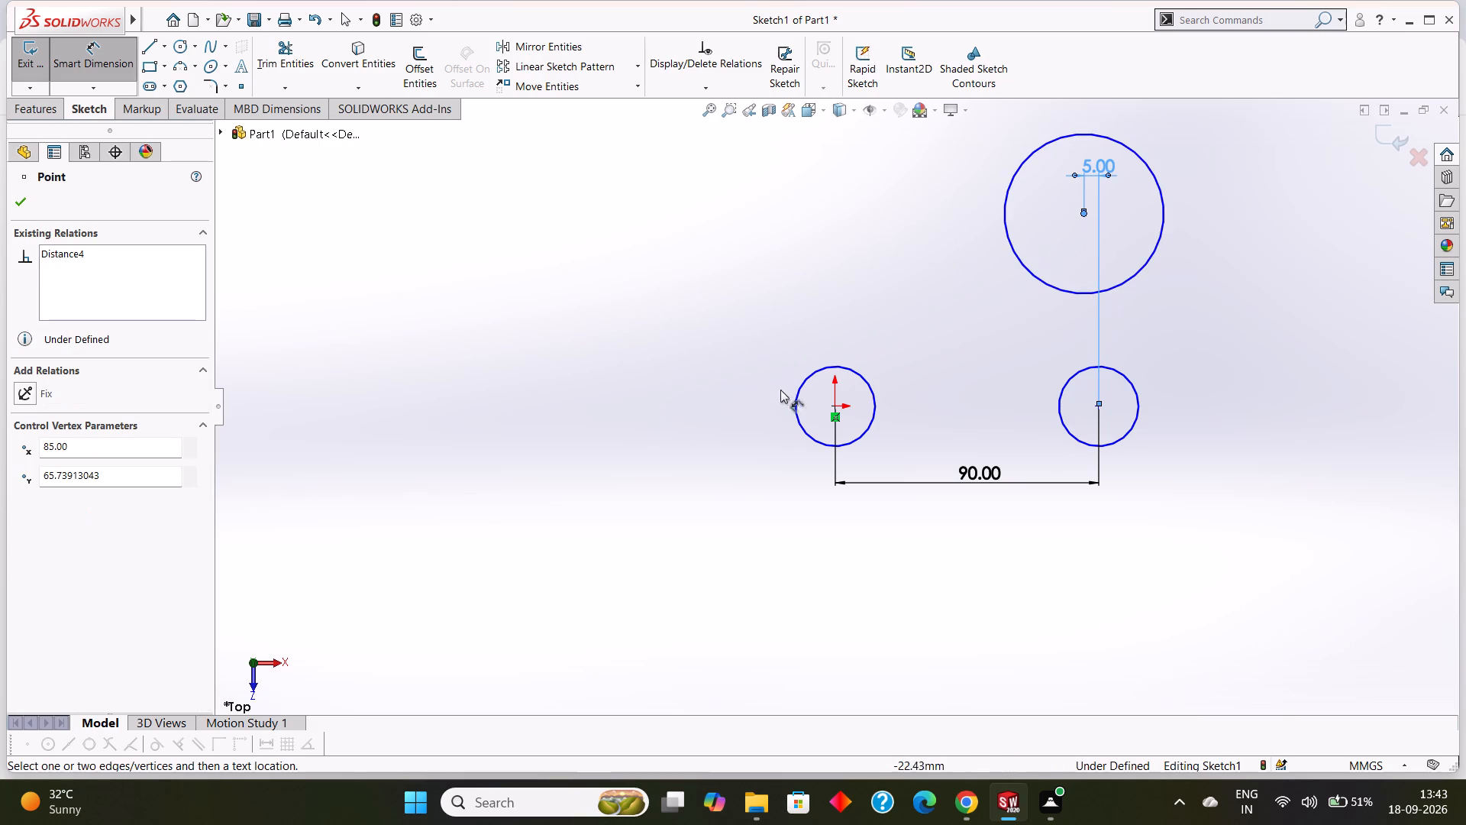
pyautogui.click(835, 406)
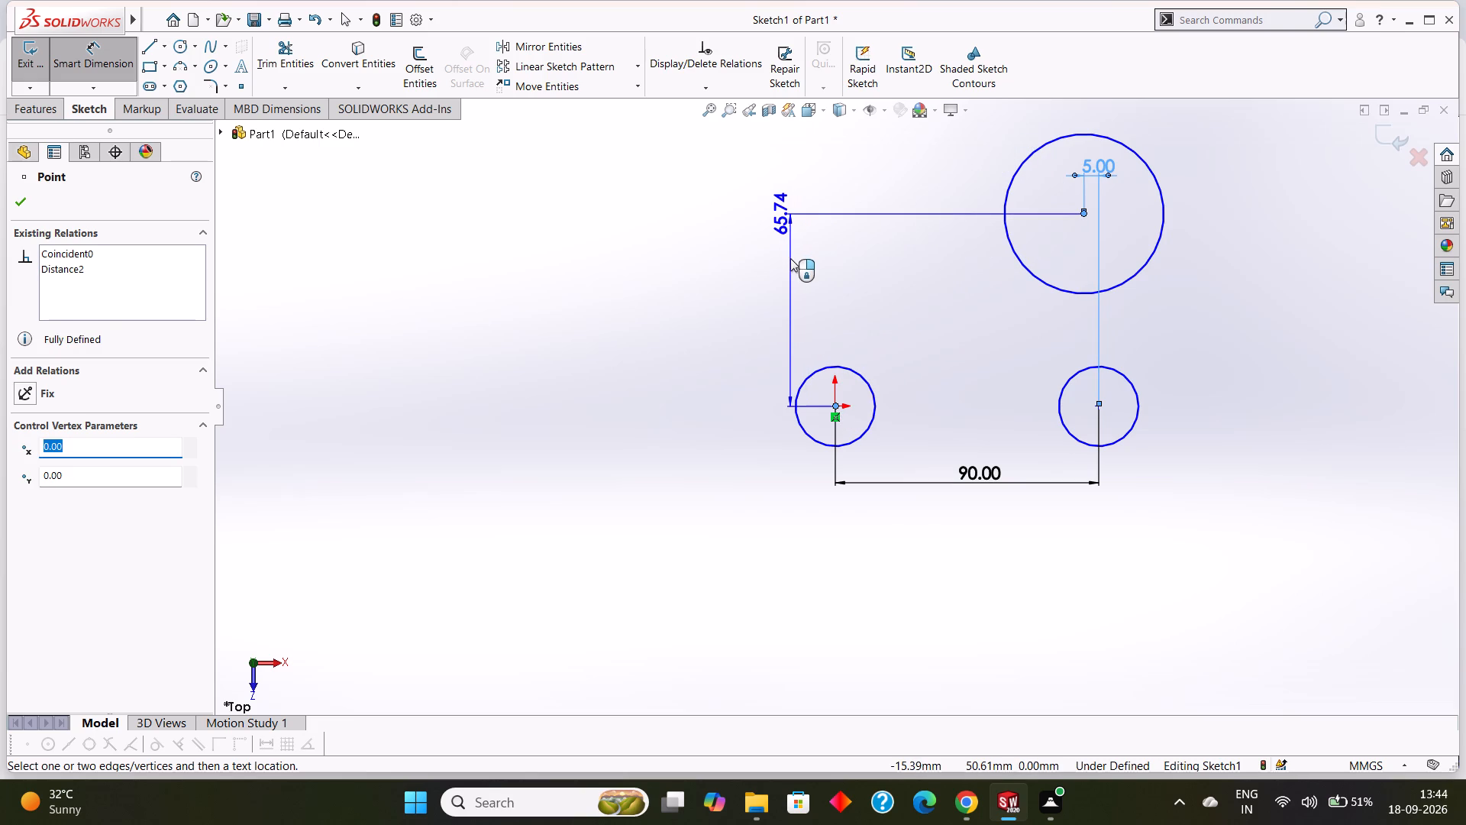
pyautogui.click(790, 258)
pyautogui.write('40')
pyautogui.press('Return')
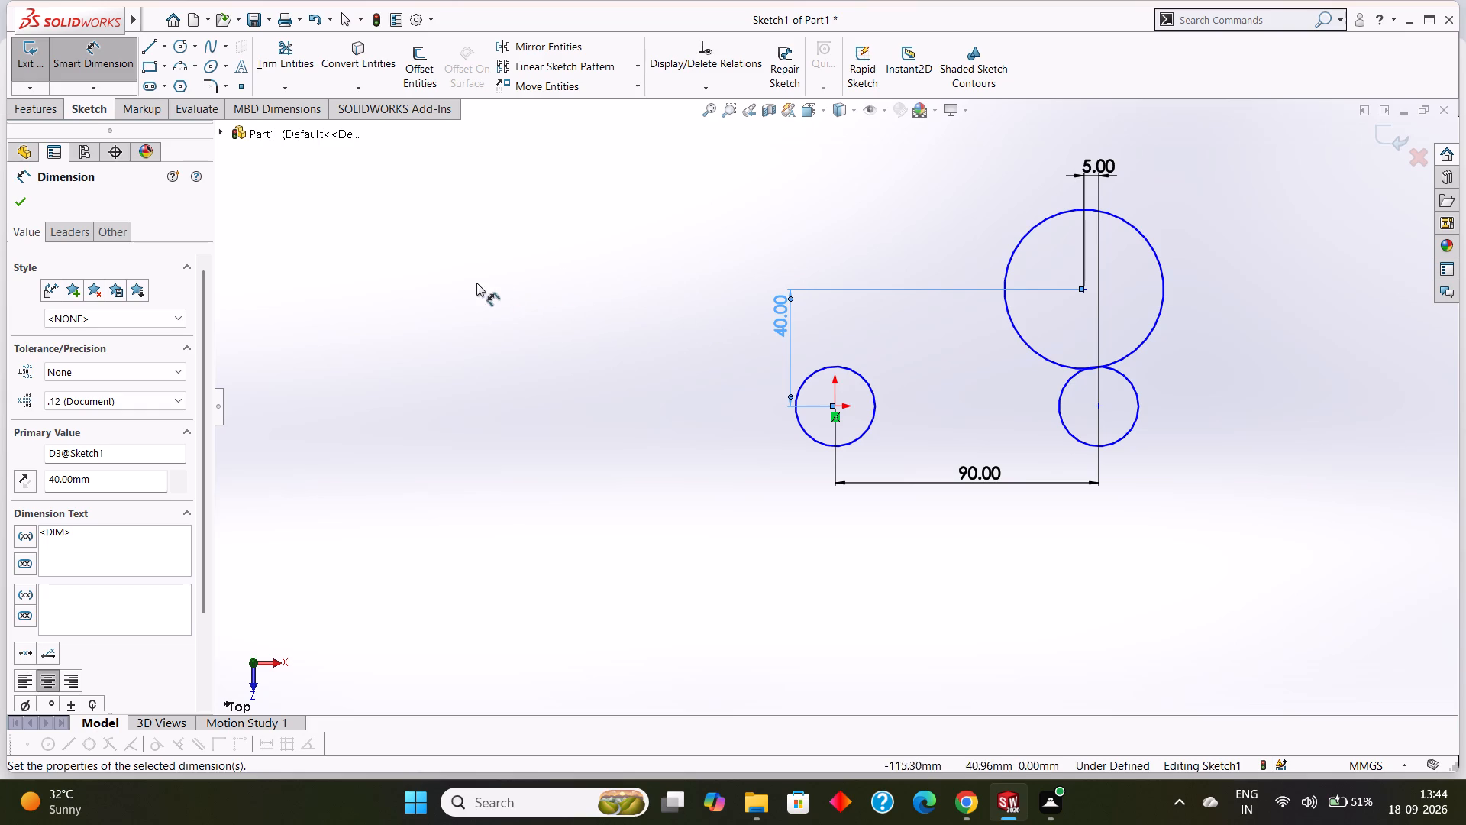
pyautogui.click(21, 197)
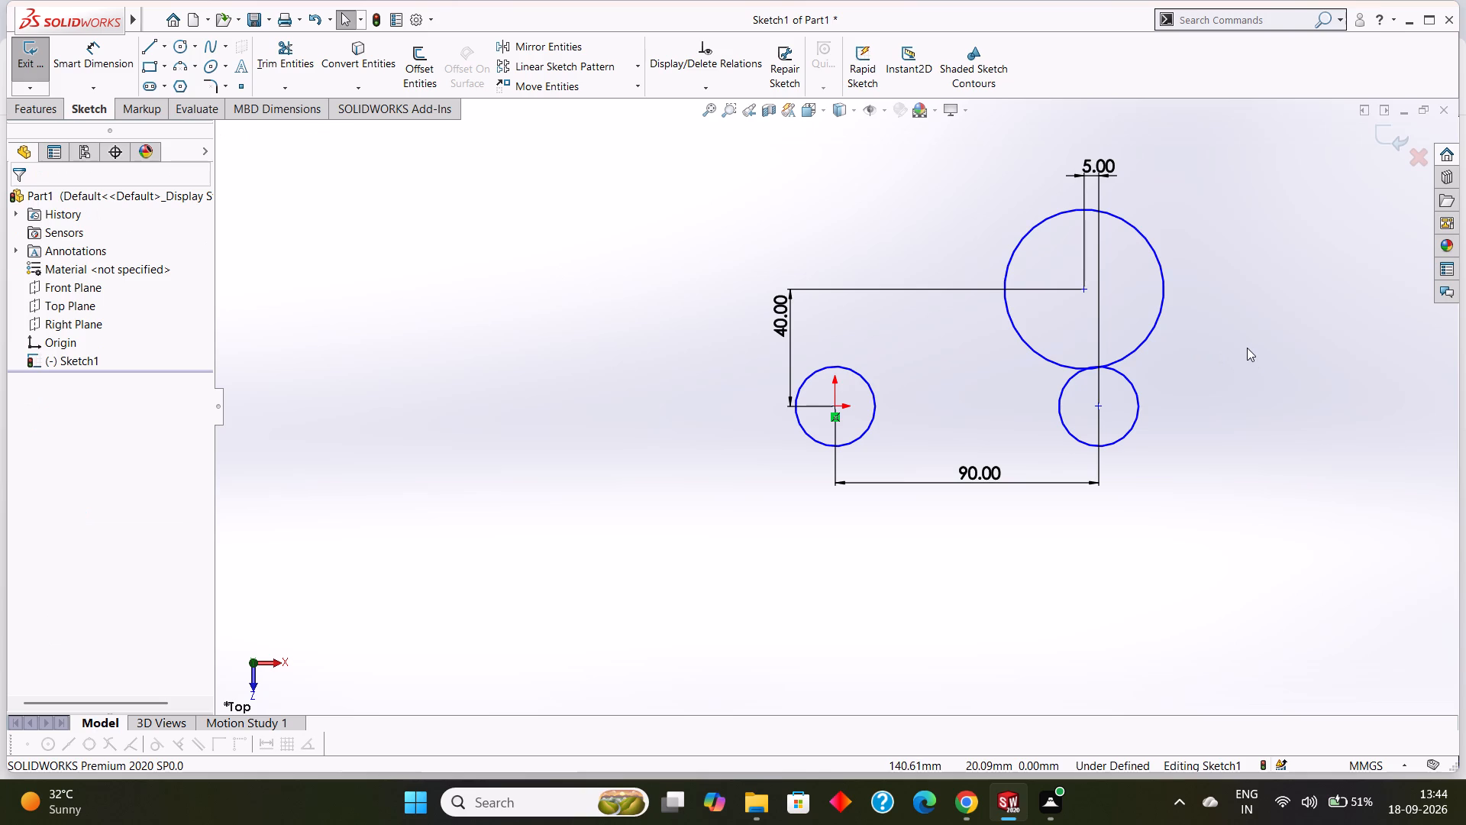
# Add a Horizontal relation between the centres of the two small circles.
pyautogui.click(835, 403)
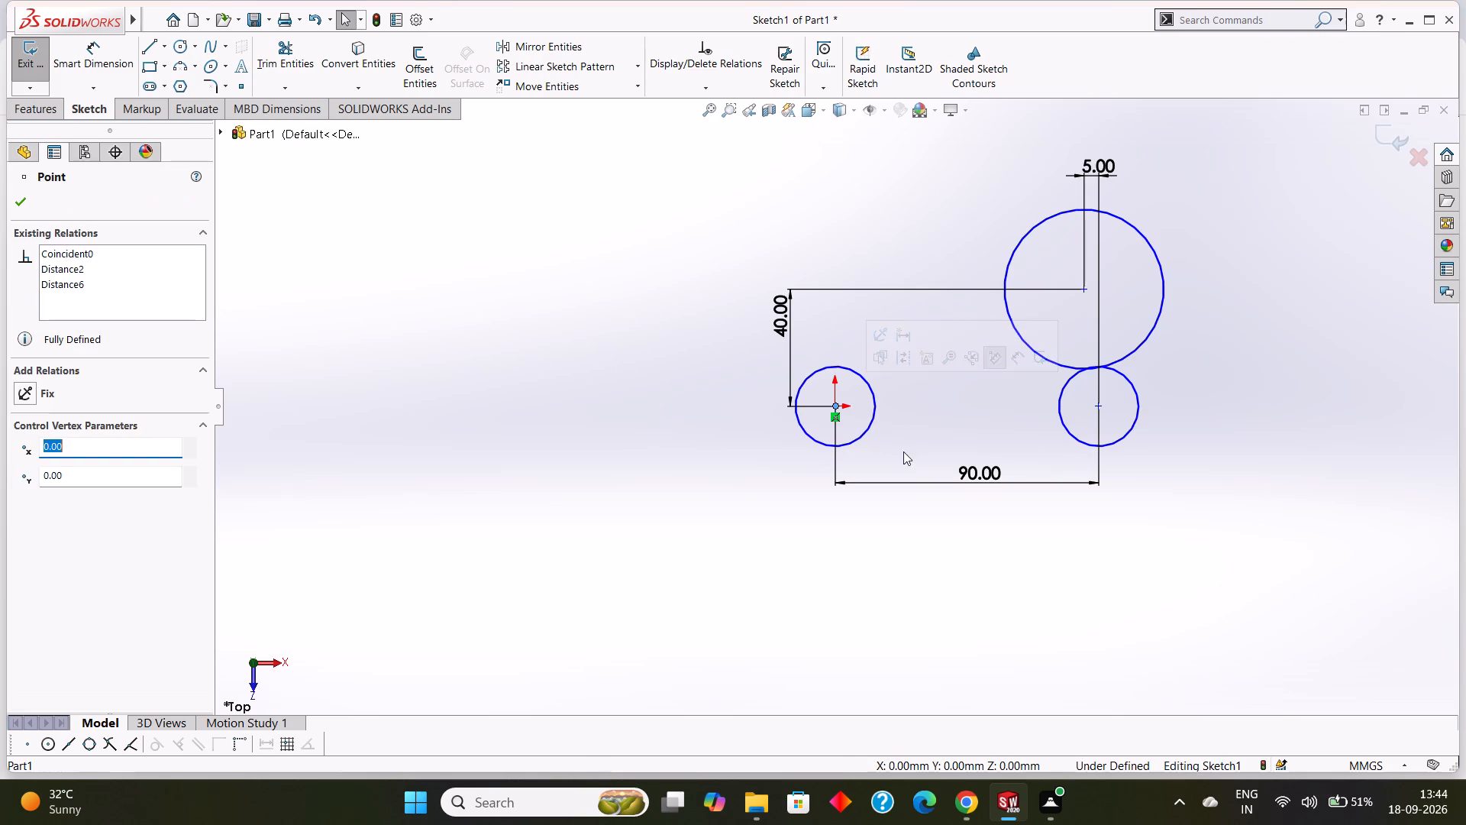
pyautogui.keyDown('ctrl'); pyautogui.click(1098, 405); pyautogui.keyUp('ctrl')
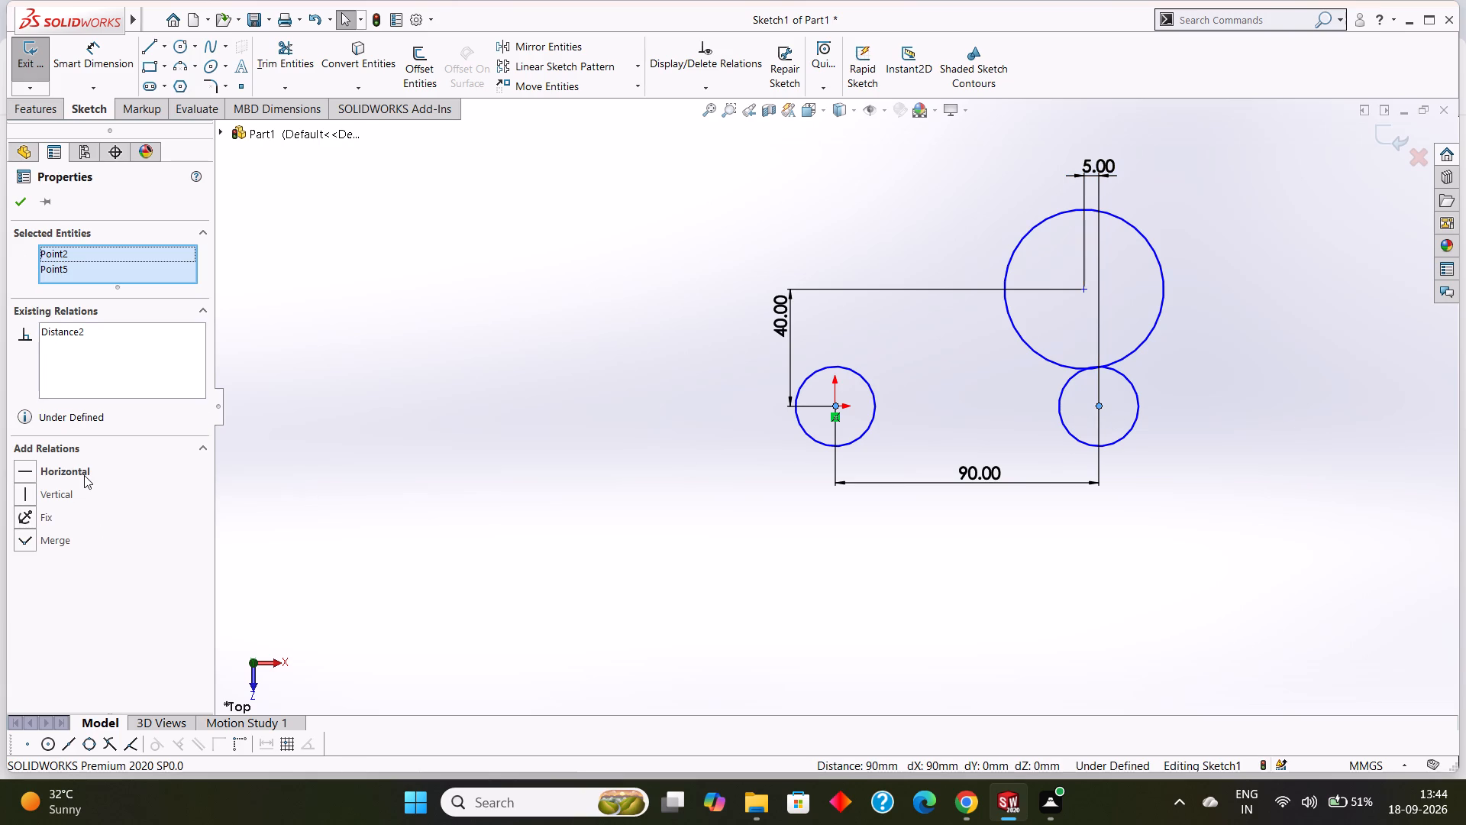
pyautogui.click(84, 475)
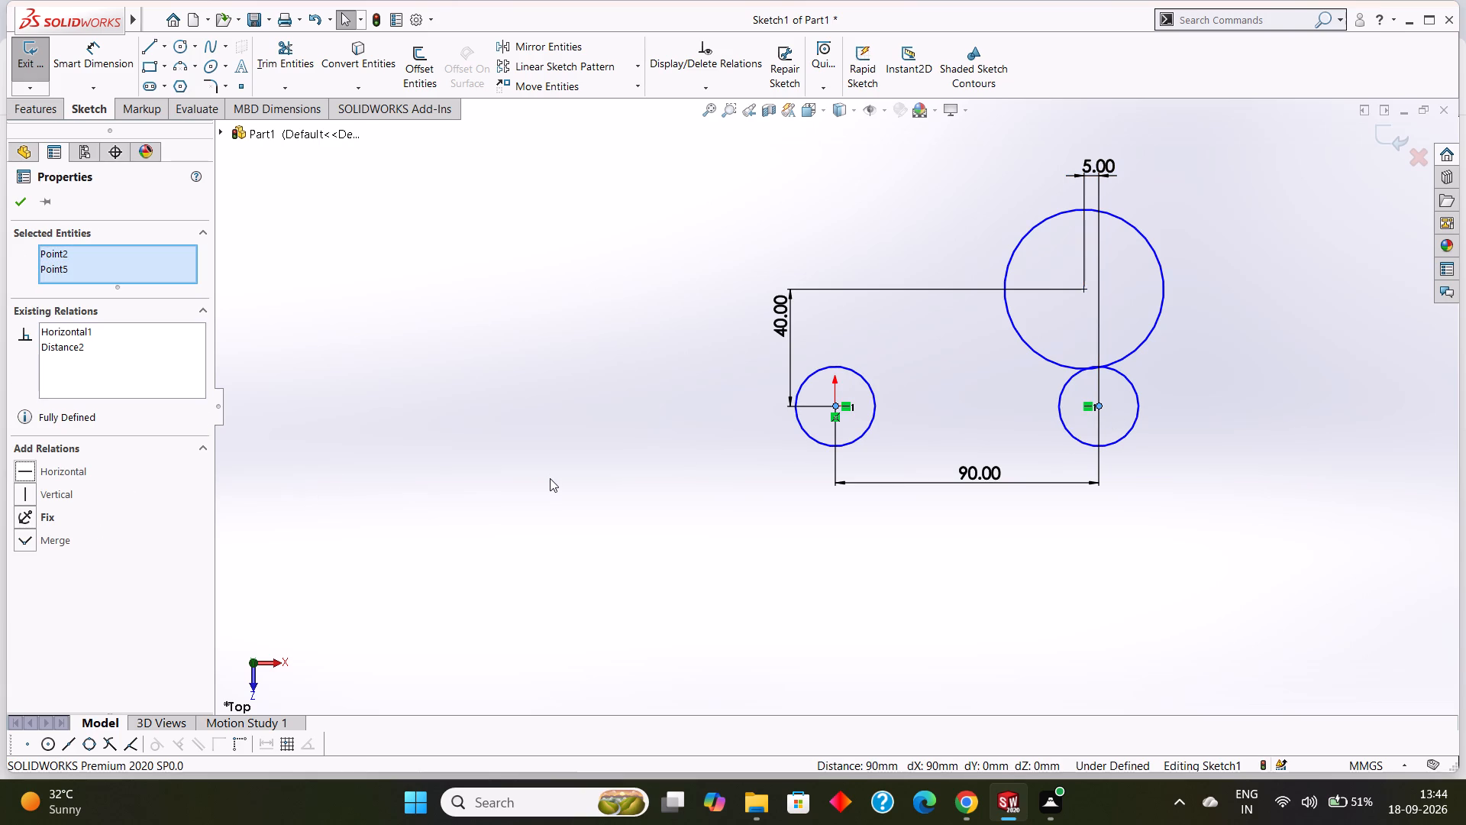
pyautogui.click(19, 206)
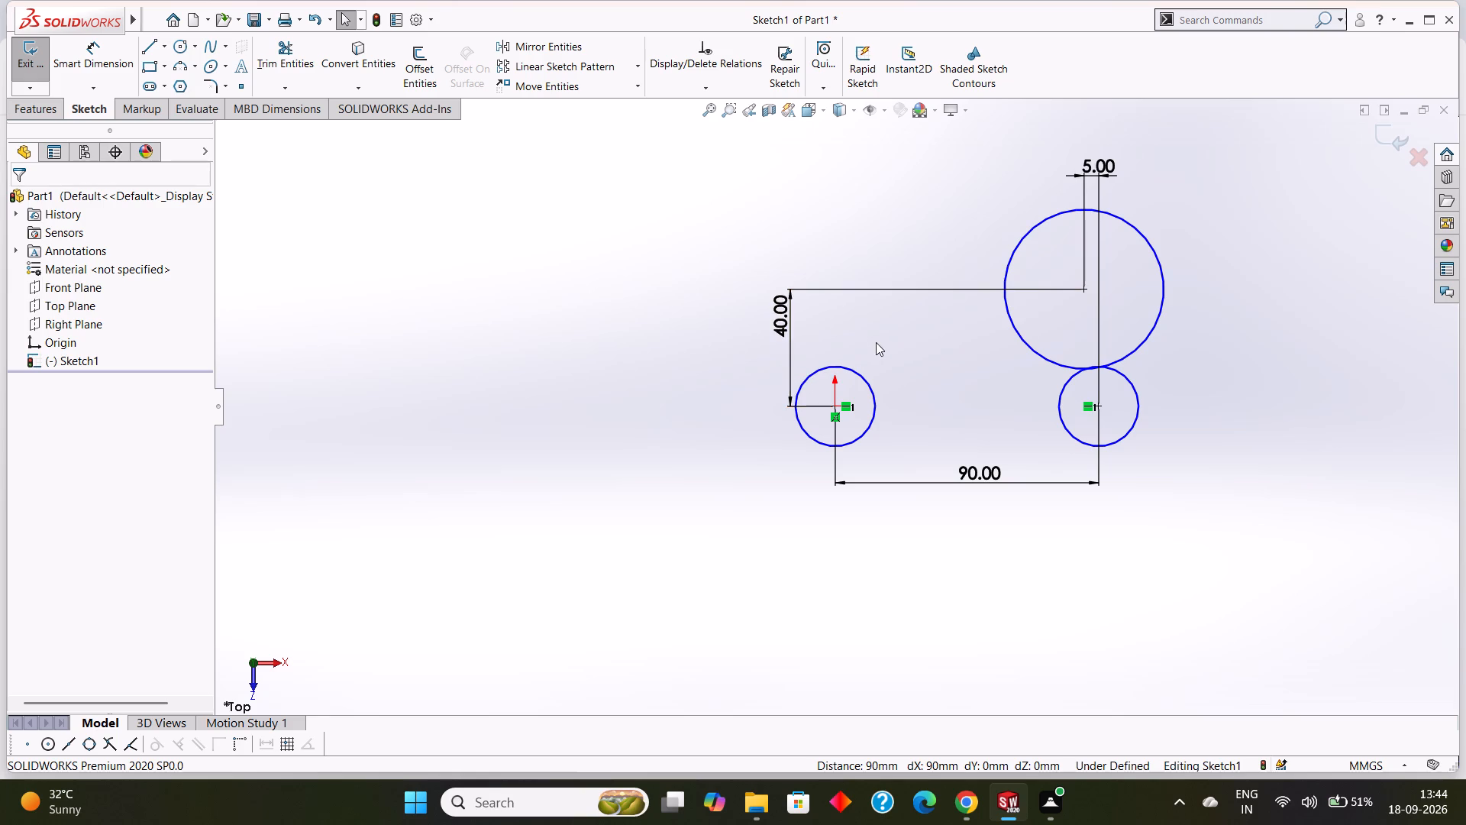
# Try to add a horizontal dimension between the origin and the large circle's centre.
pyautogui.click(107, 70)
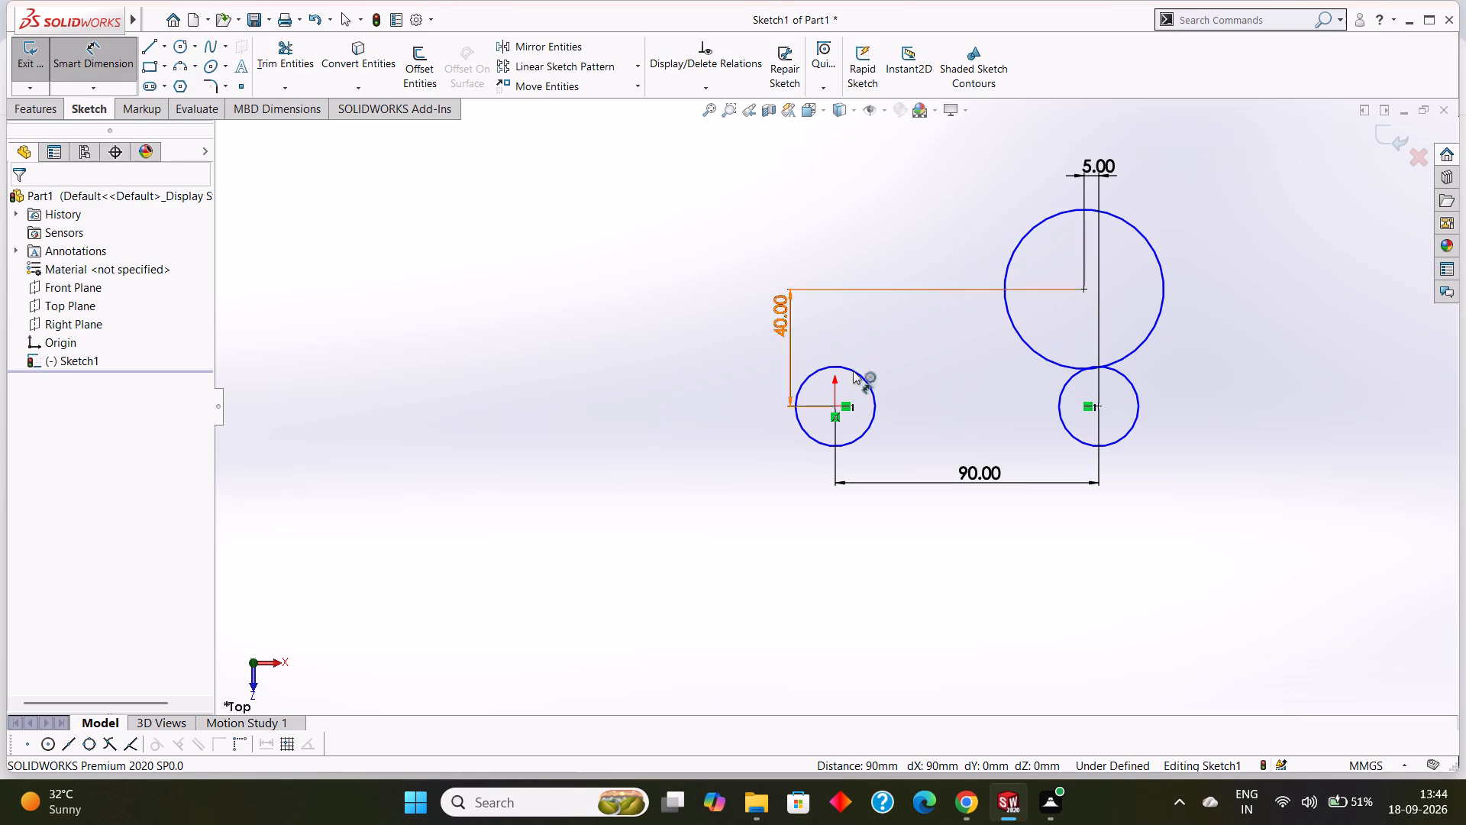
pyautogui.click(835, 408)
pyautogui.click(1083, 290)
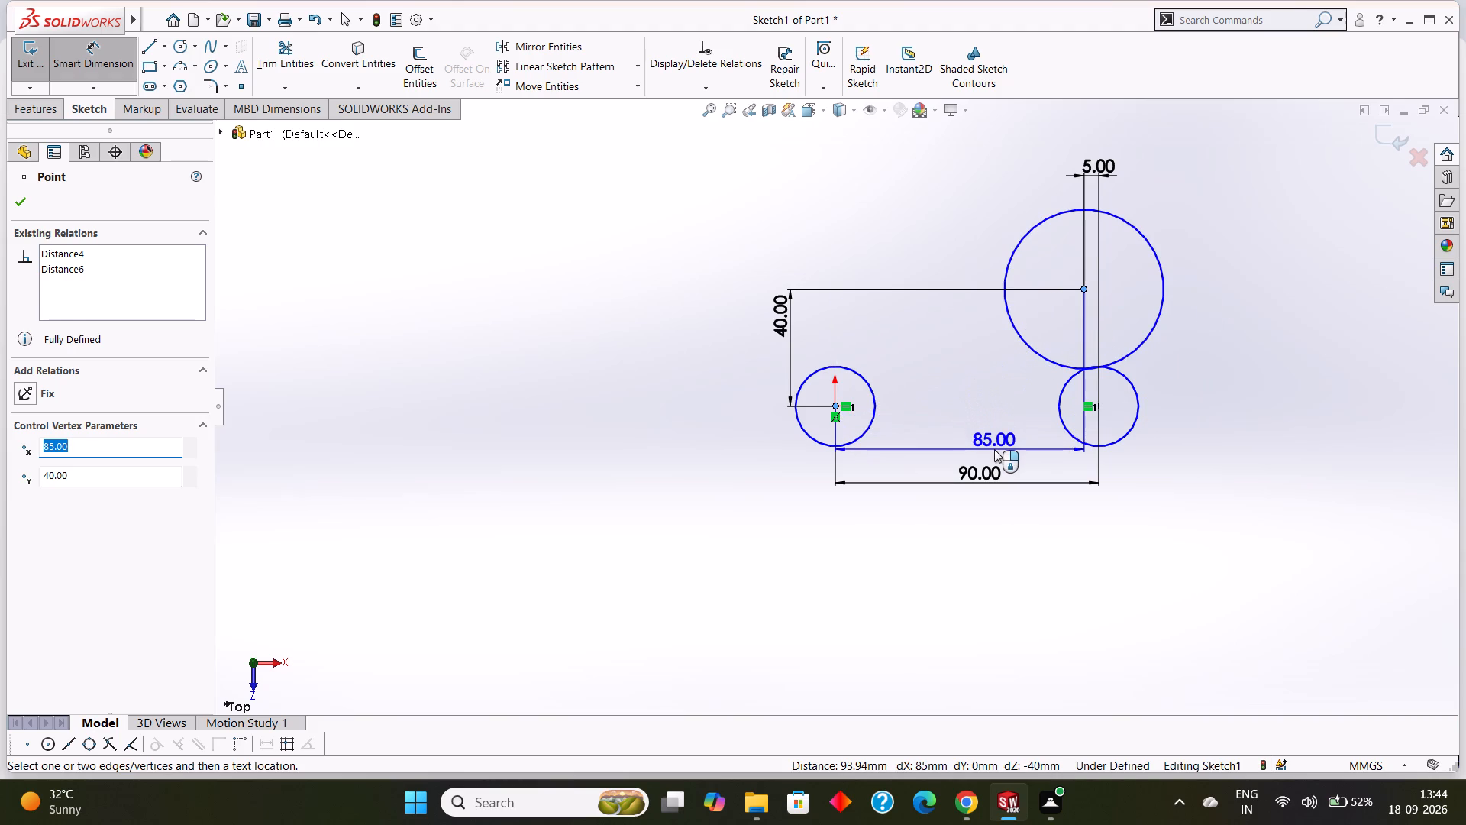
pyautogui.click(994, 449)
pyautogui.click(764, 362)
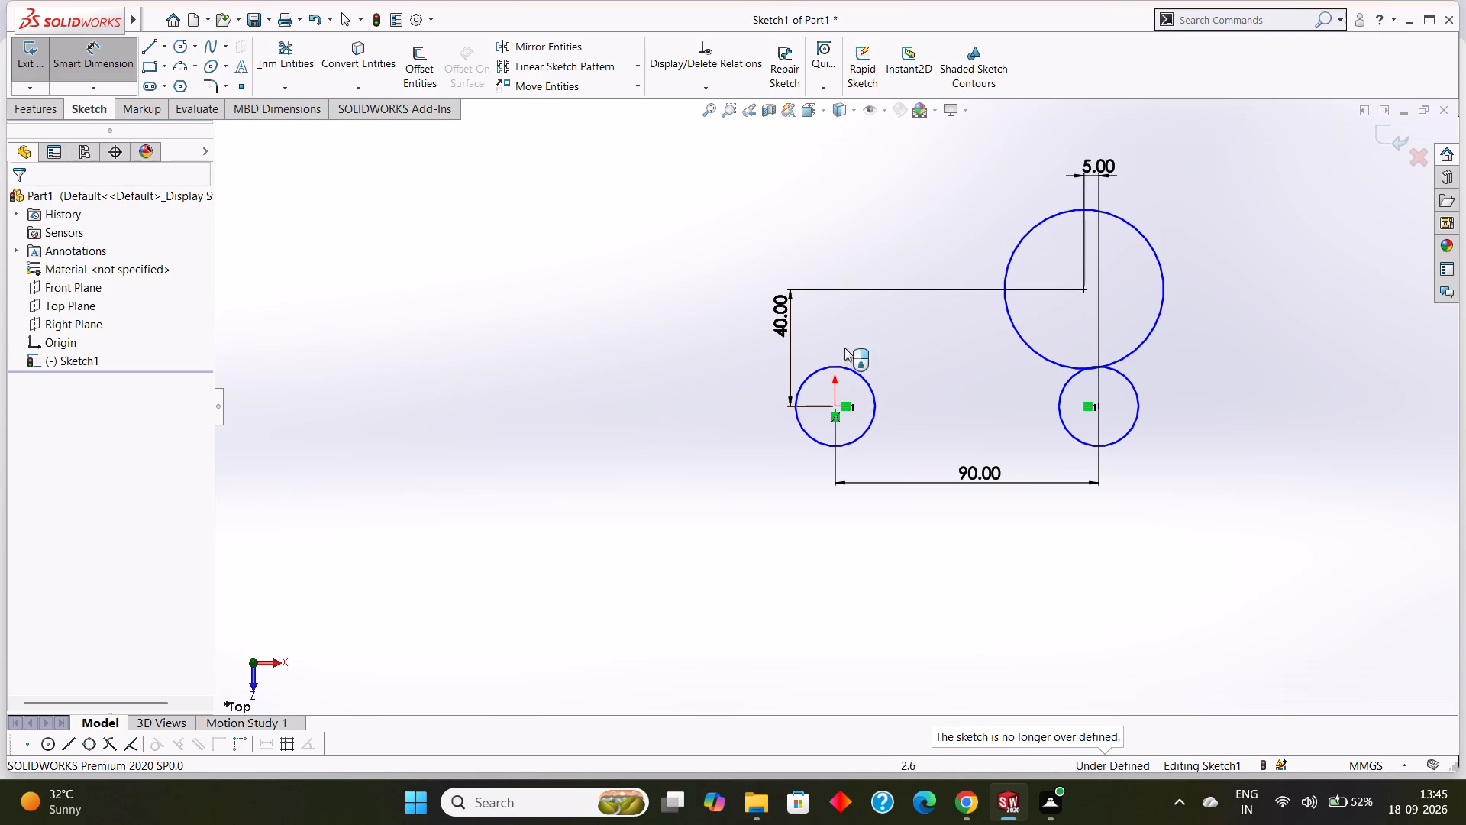
# Dimension the diameters of the left and right small circles as 30 mm each.
pyautogui.click(852, 373)
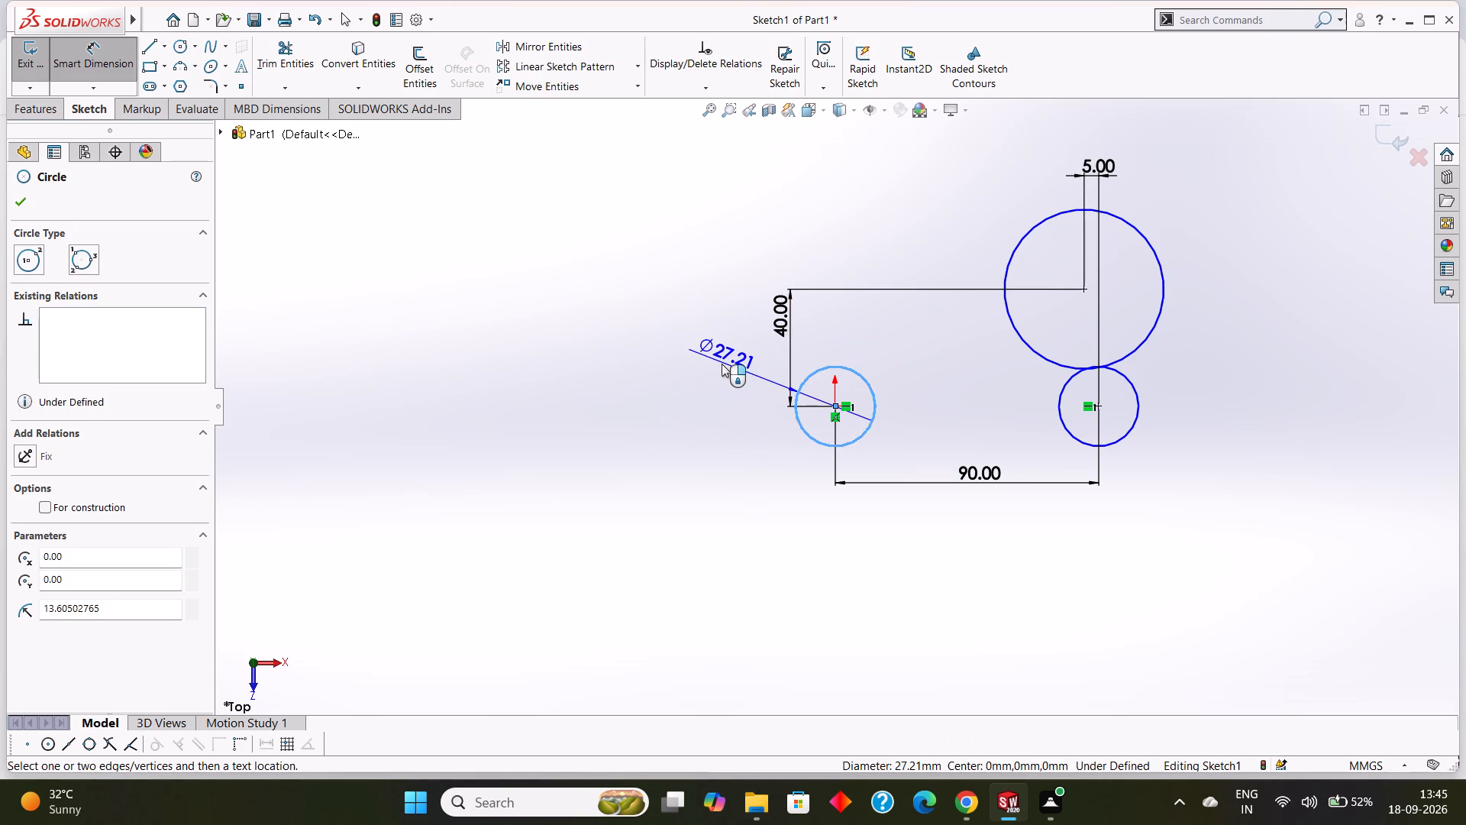
pyautogui.click(722, 366)
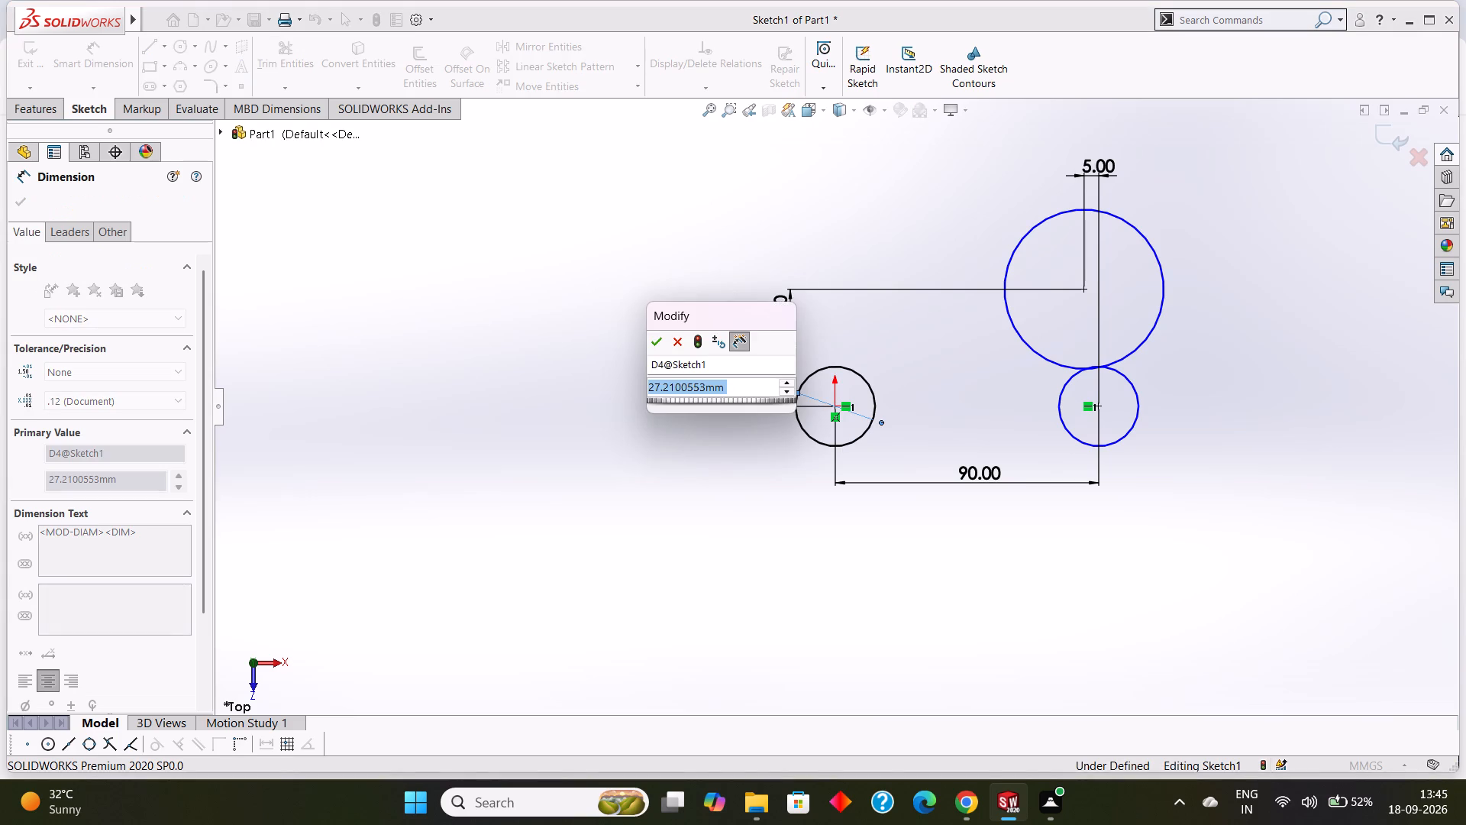
pyautogui.write('30')
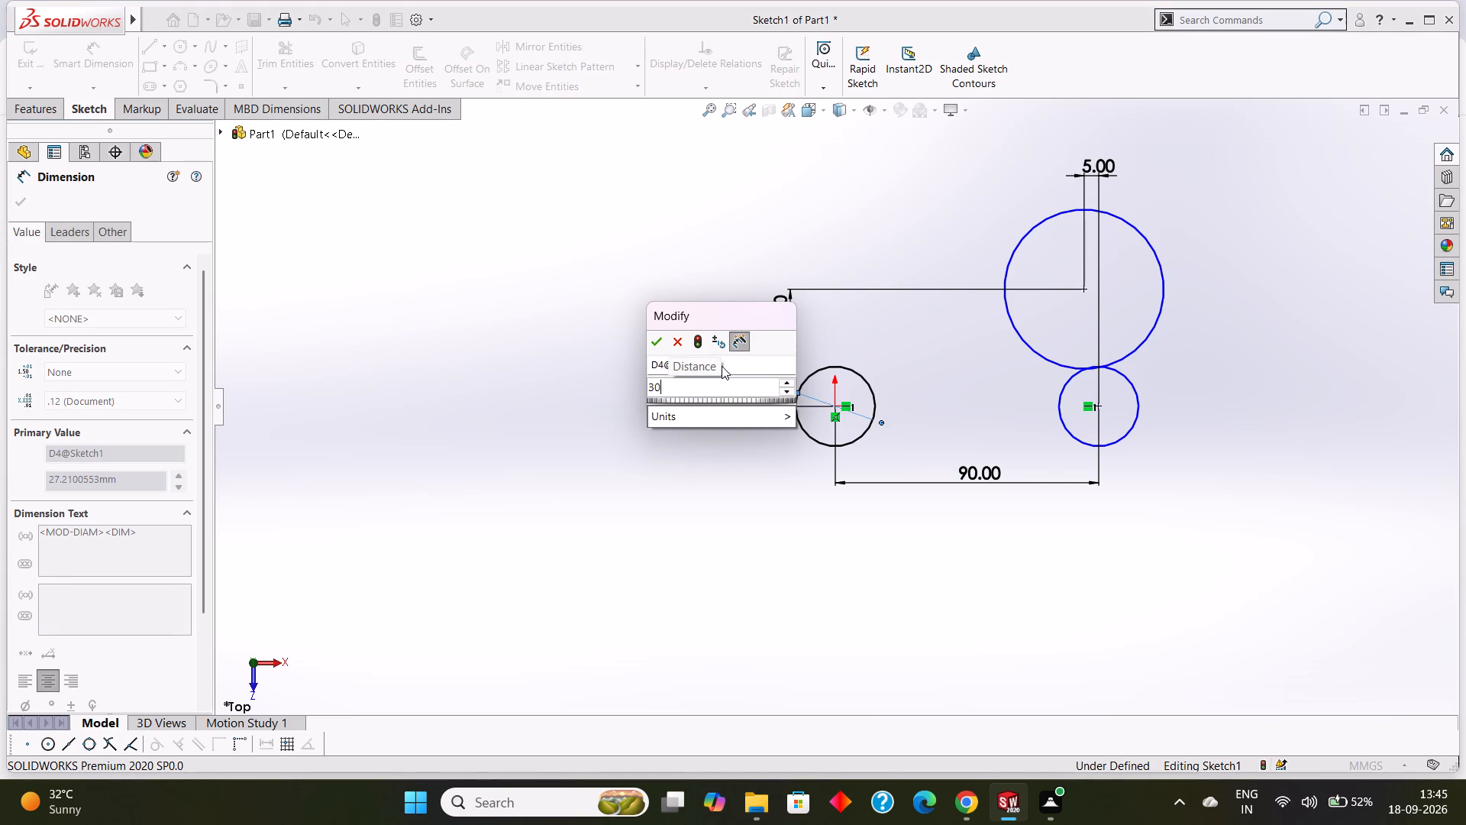
pyautogui.press('Return')
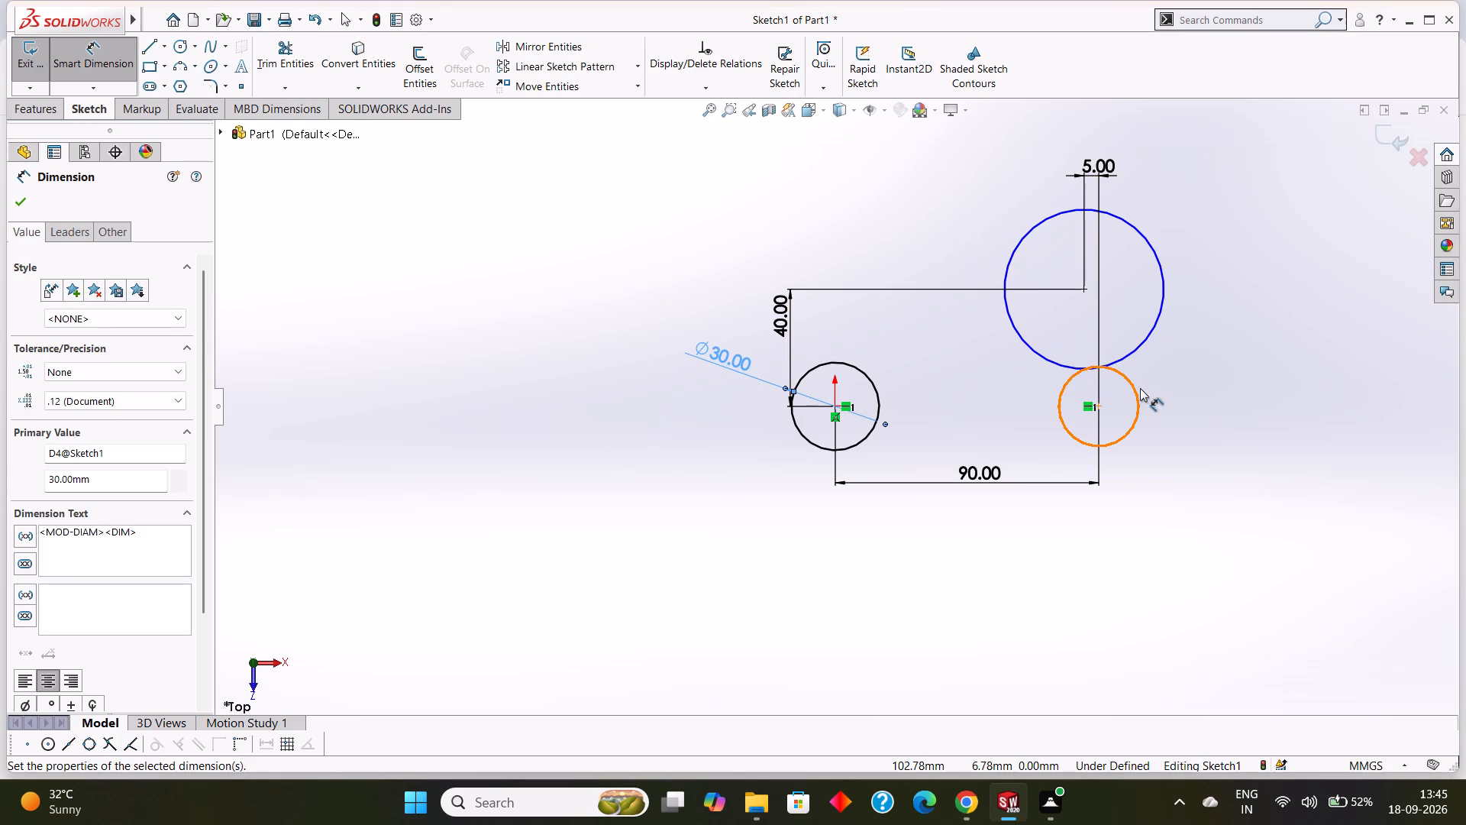
pyautogui.click(1139, 393)
pyautogui.click(1201, 397)
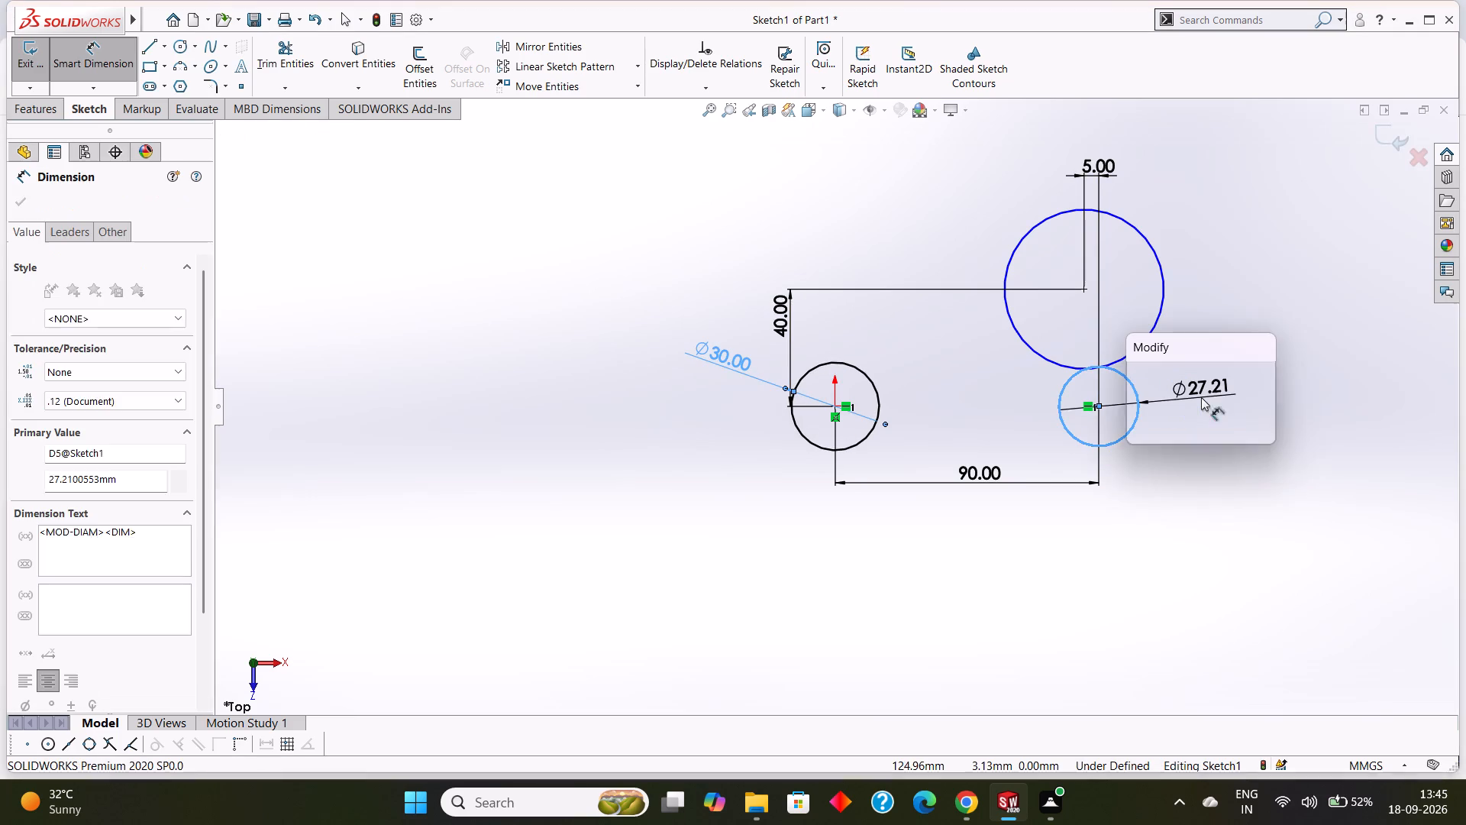
pyautogui.write('30')
pyautogui.press('Return')
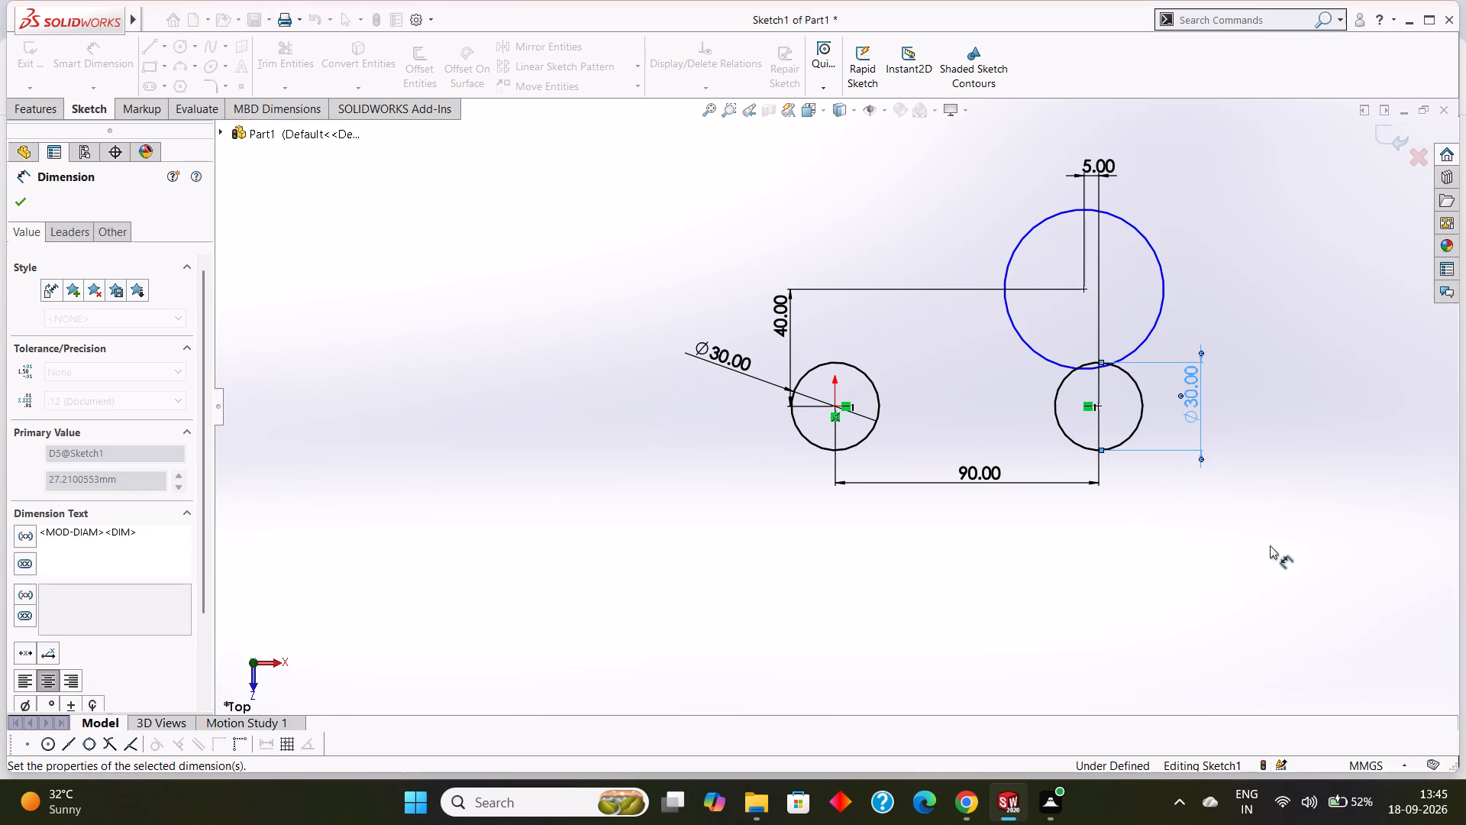
# Dimension the large circle's diameter as 60 mm.
pyautogui.click(1149, 244)
pyautogui.click(1240, 237)
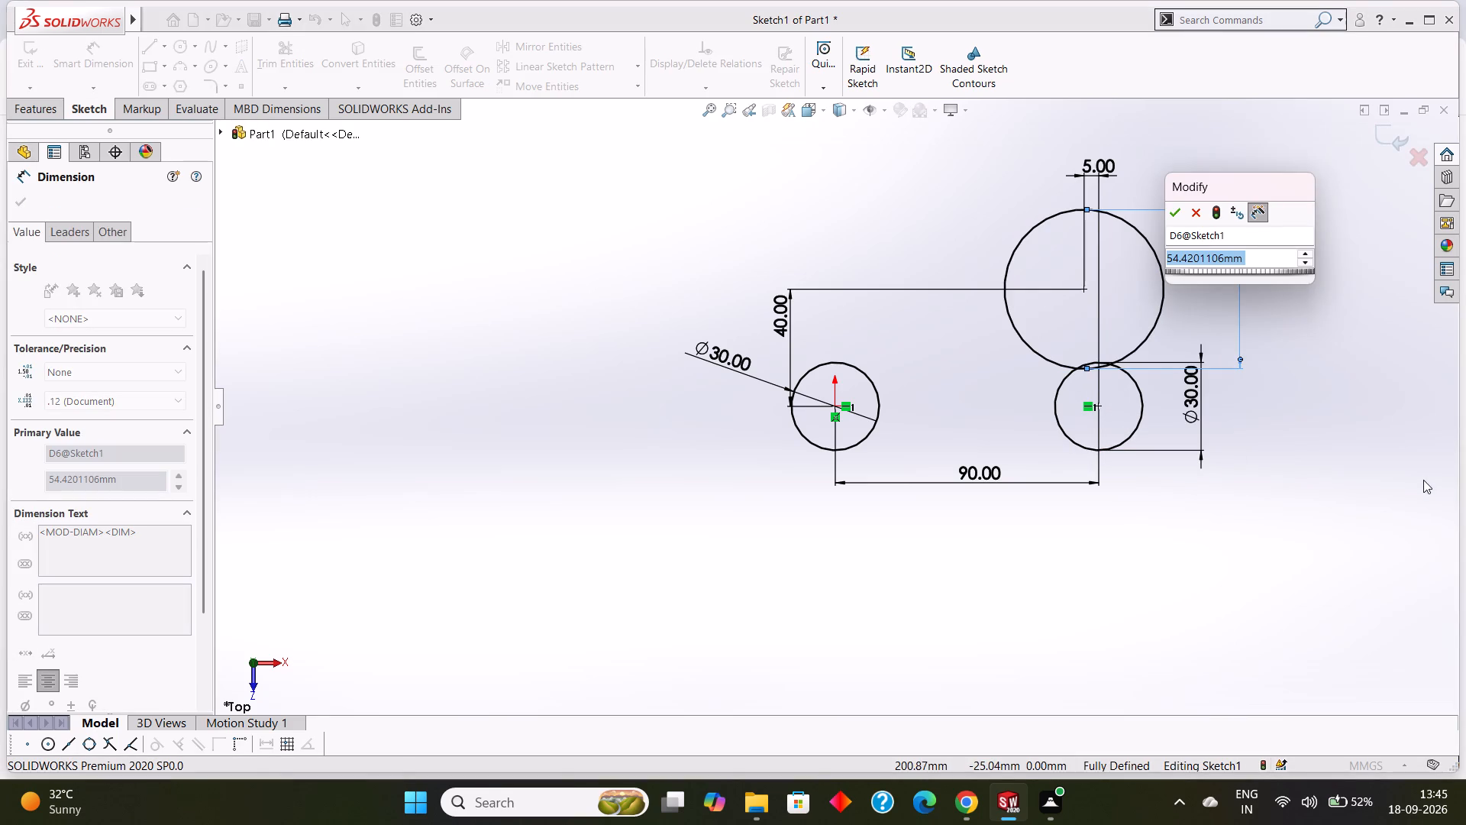
pyautogui.write('60')
pyautogui.press('Return')
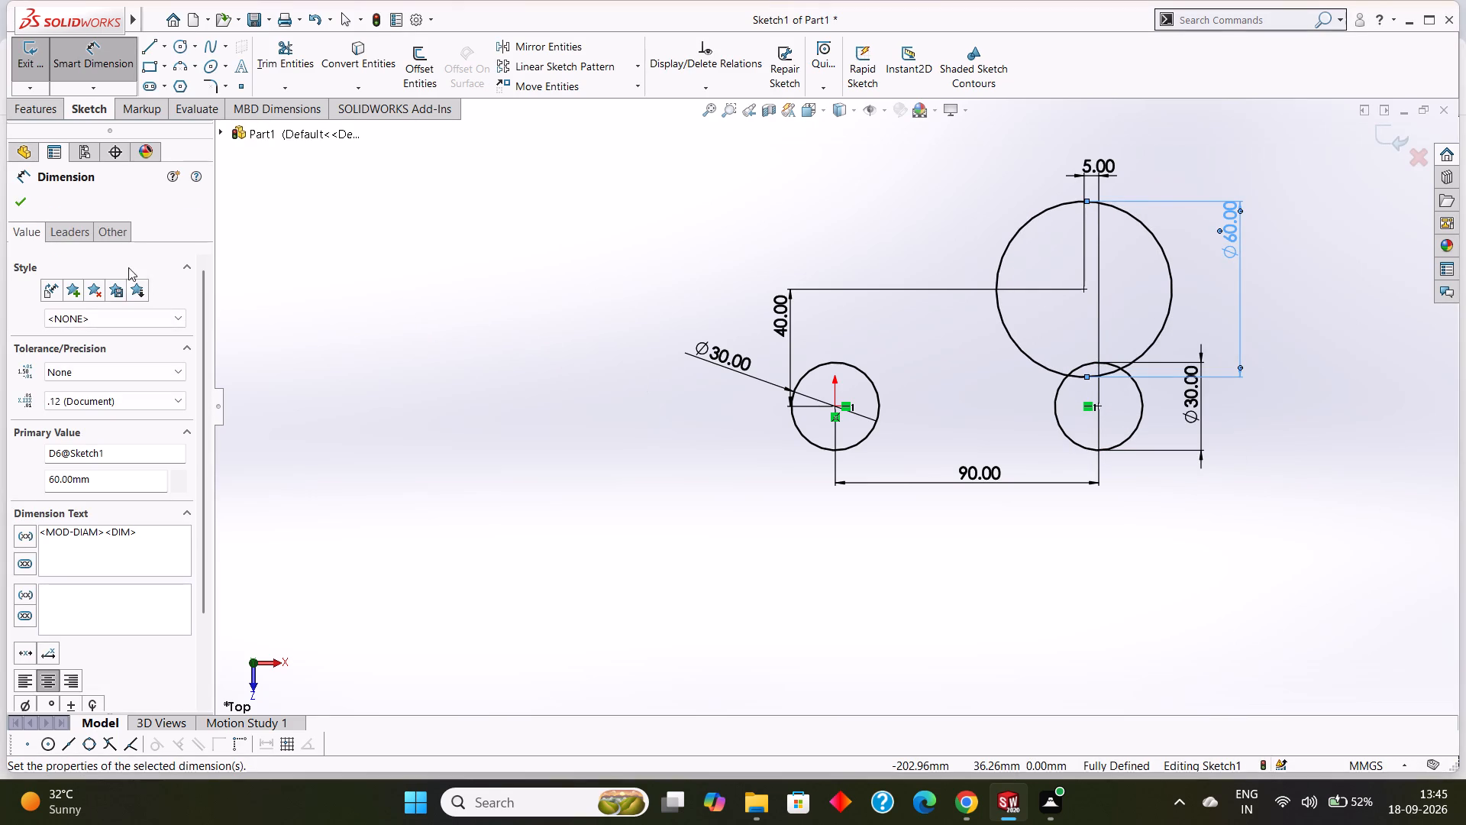
pyautogui.click(24, 208)
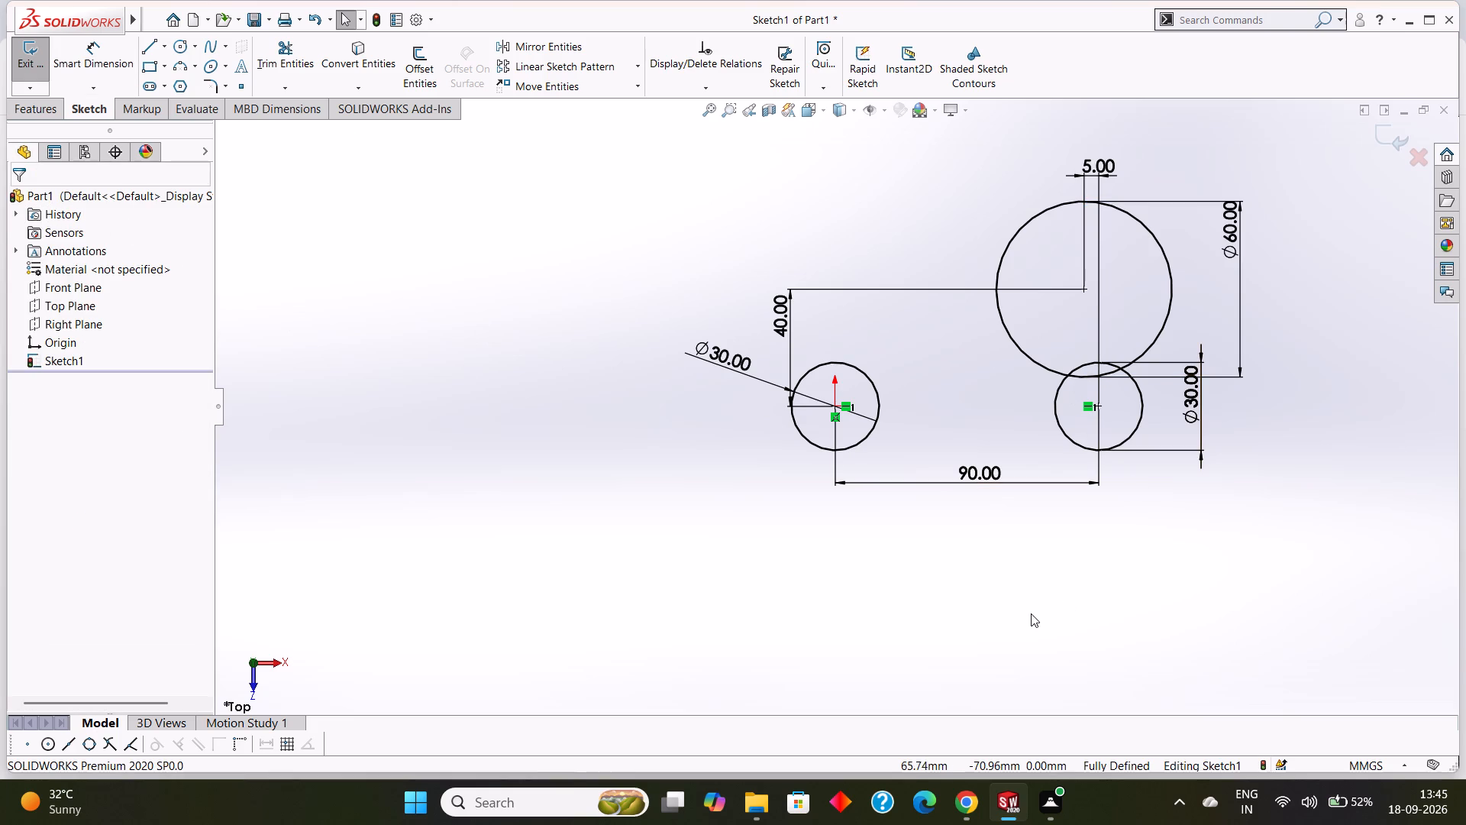
# Draw a line about 37 mm long, tangent to the right sides of the large circle and the right small circle.
pyautogui.click(141, 40)
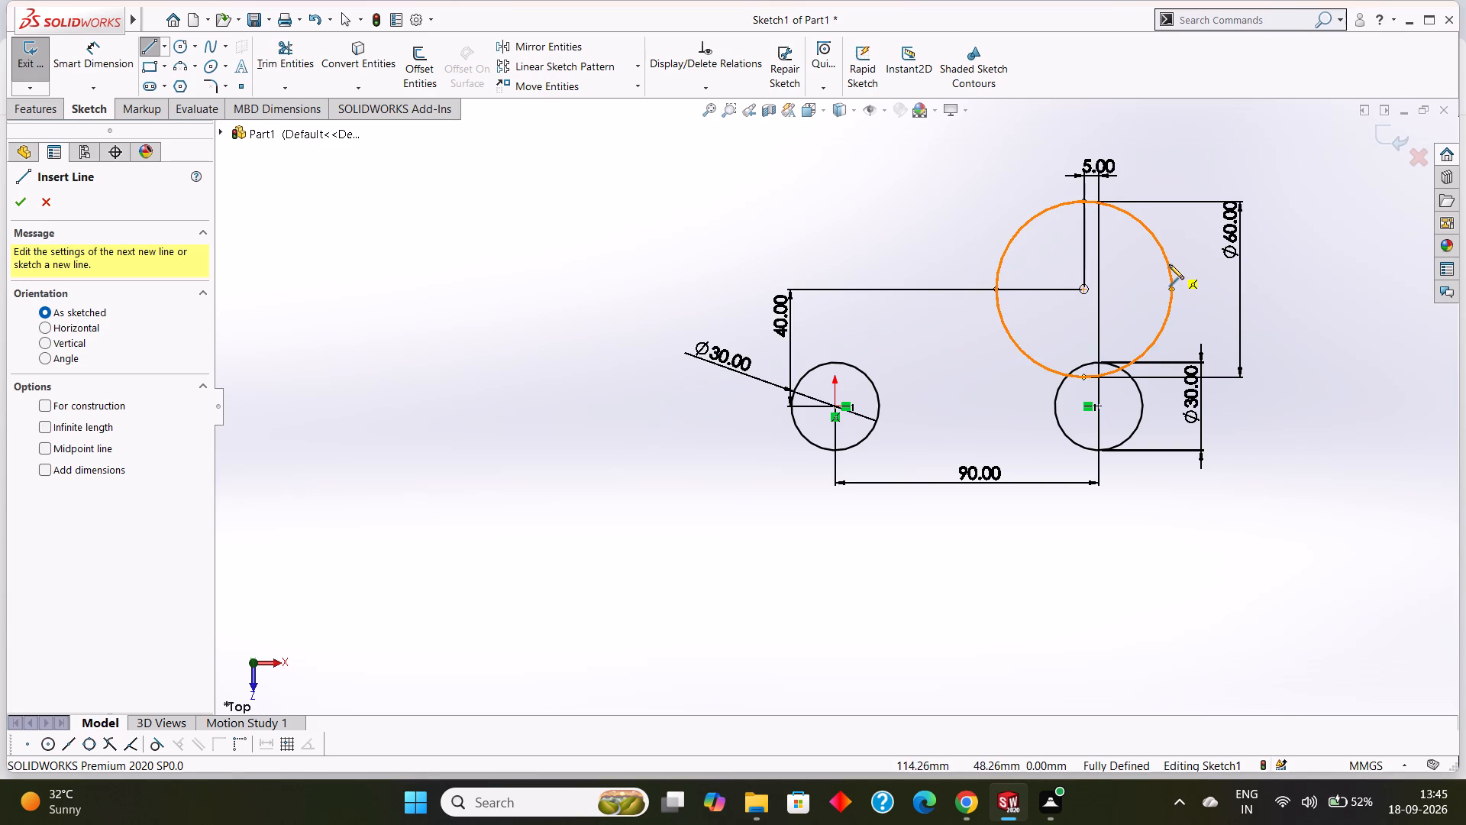
pyautogui.click(1169, 264)
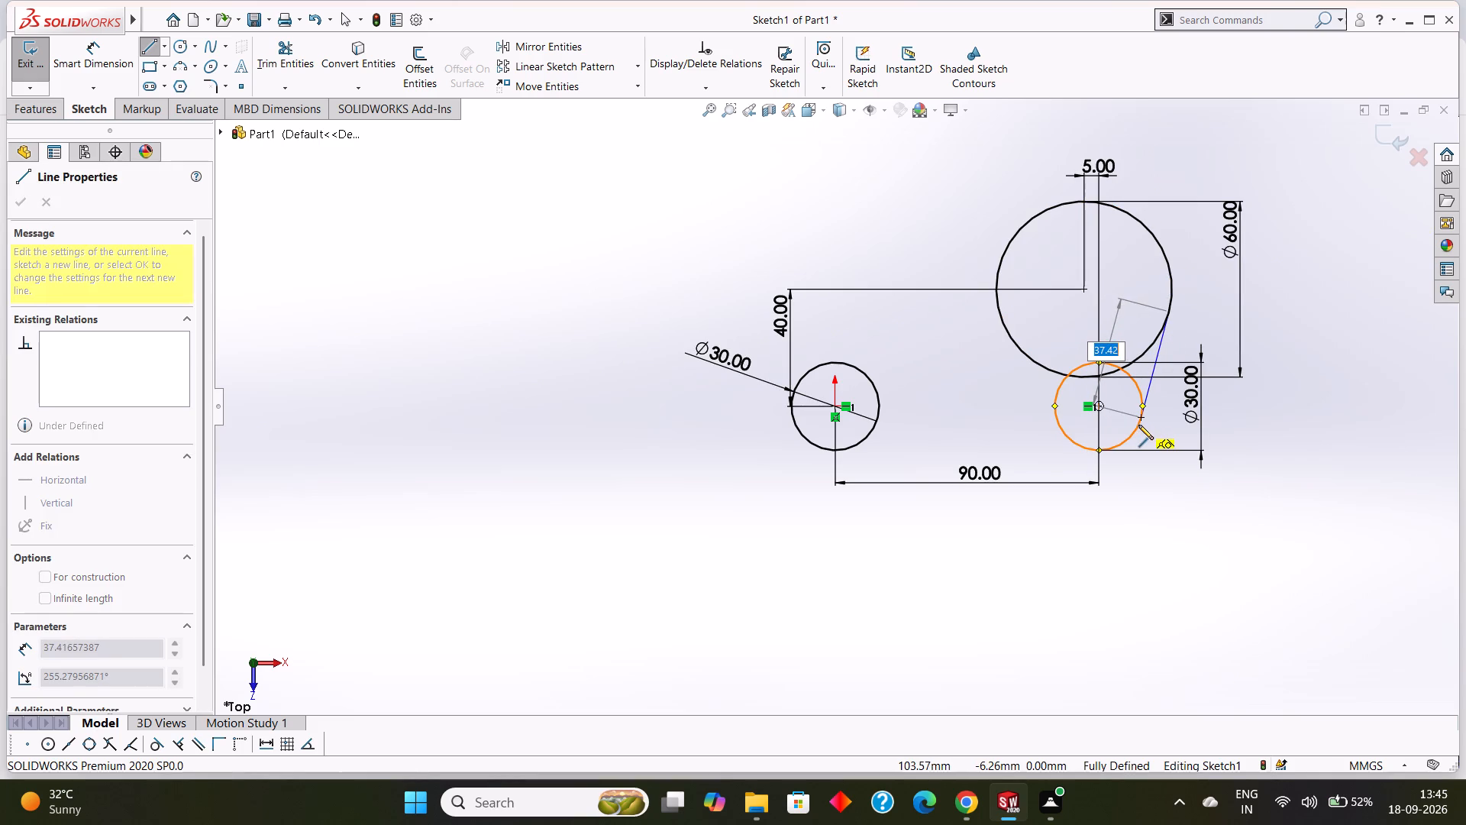
pyautogui.click(1138, 425)
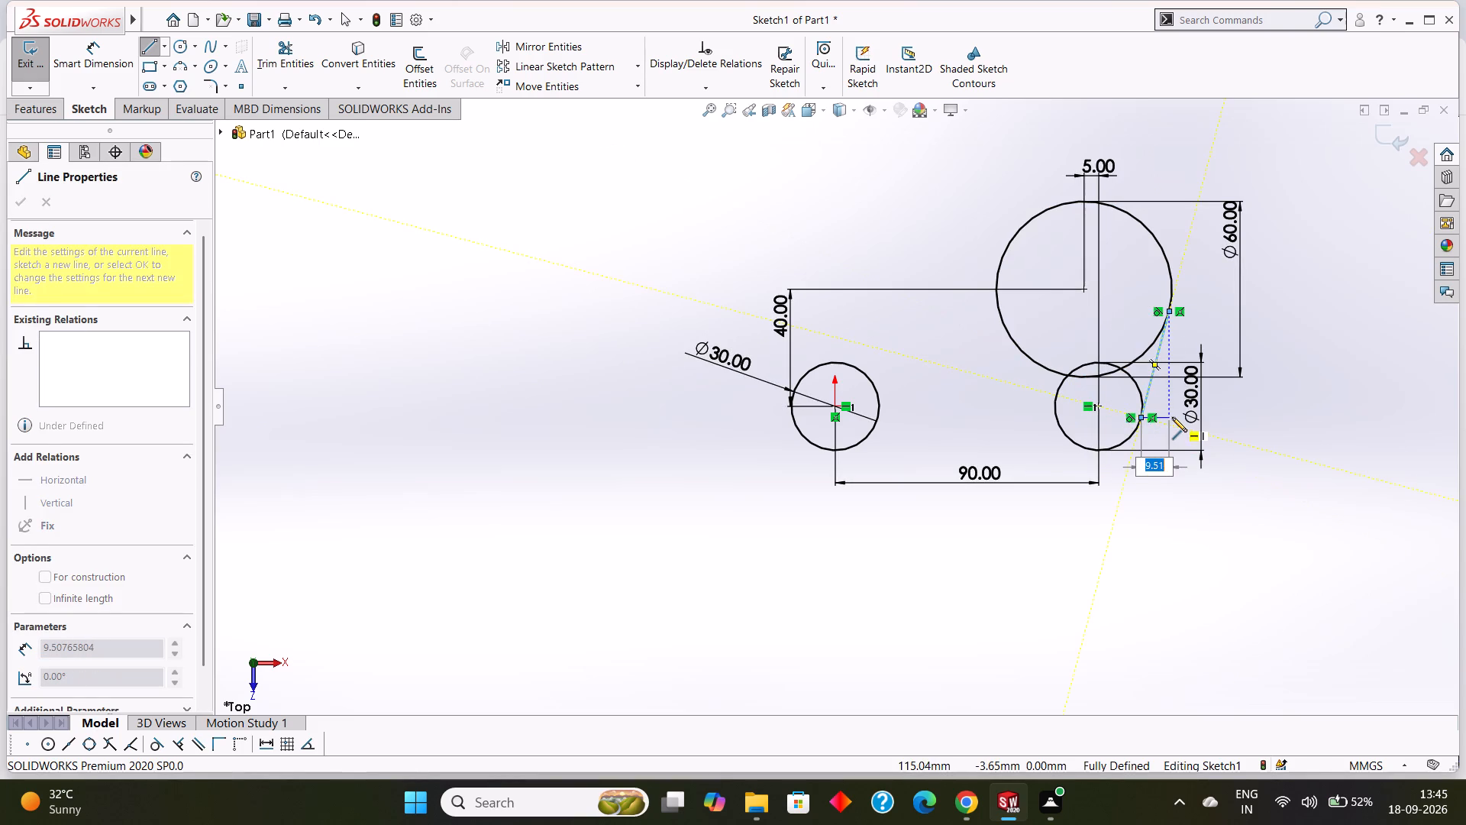
pyautogui.rightClick(1171, 417)
pyautogui.click(1204, 426)
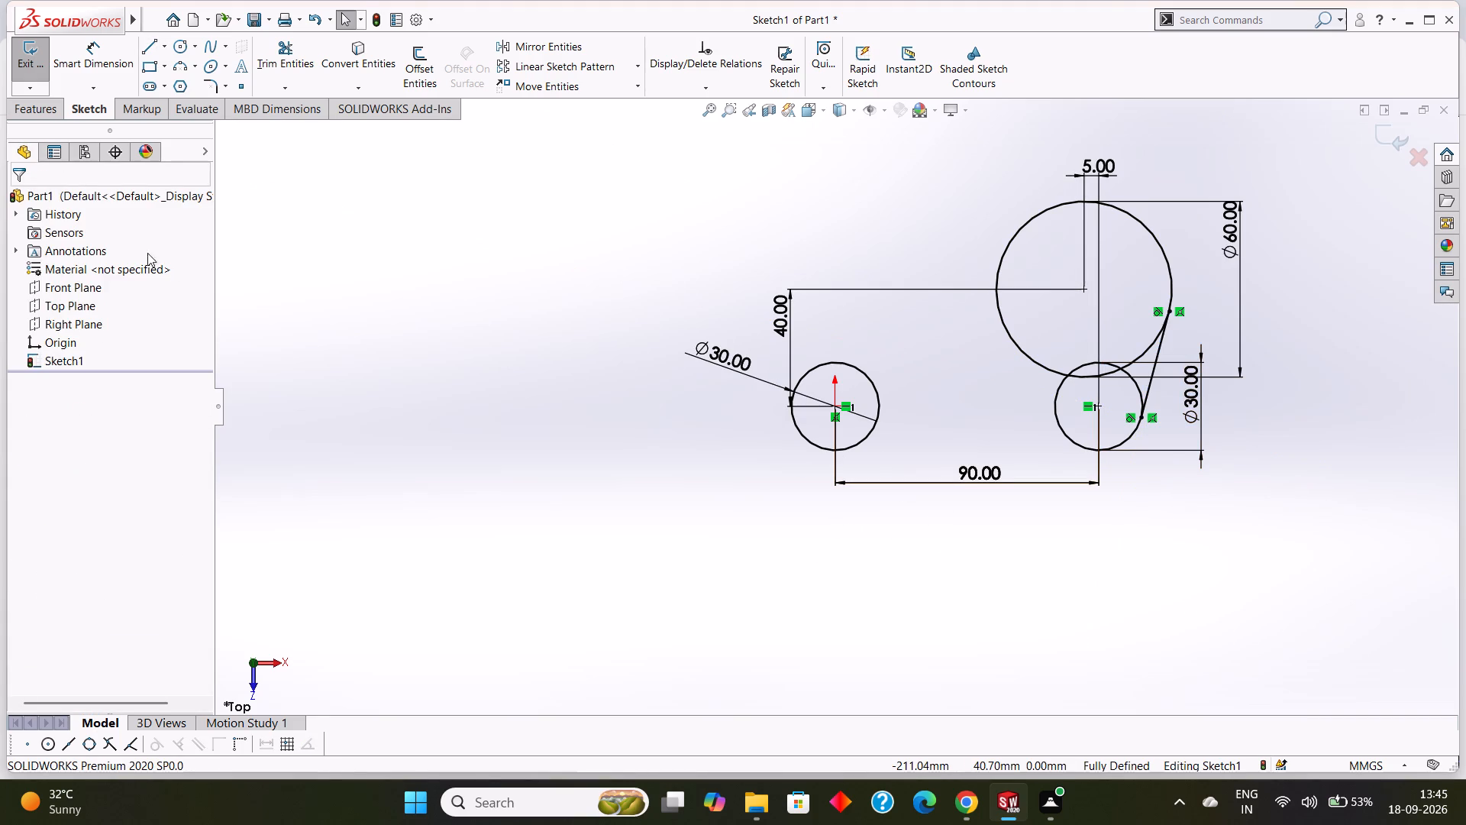
# Draw a 90 mm horizontal line joining the bottoms of the two small circles, without any extra chained segment.
pyautogui.click(147, 44)
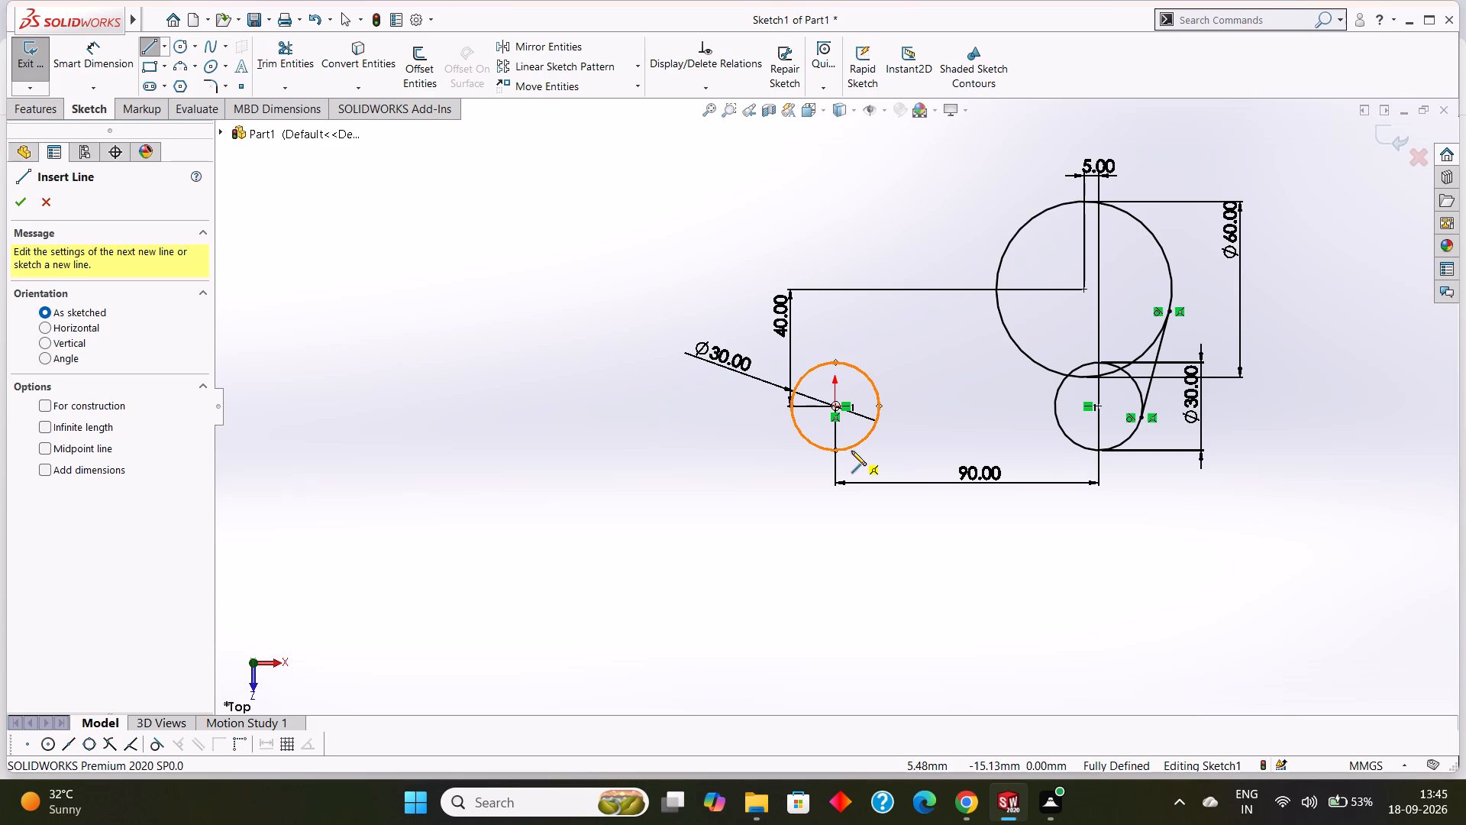
pyautogui.click(844, 448)
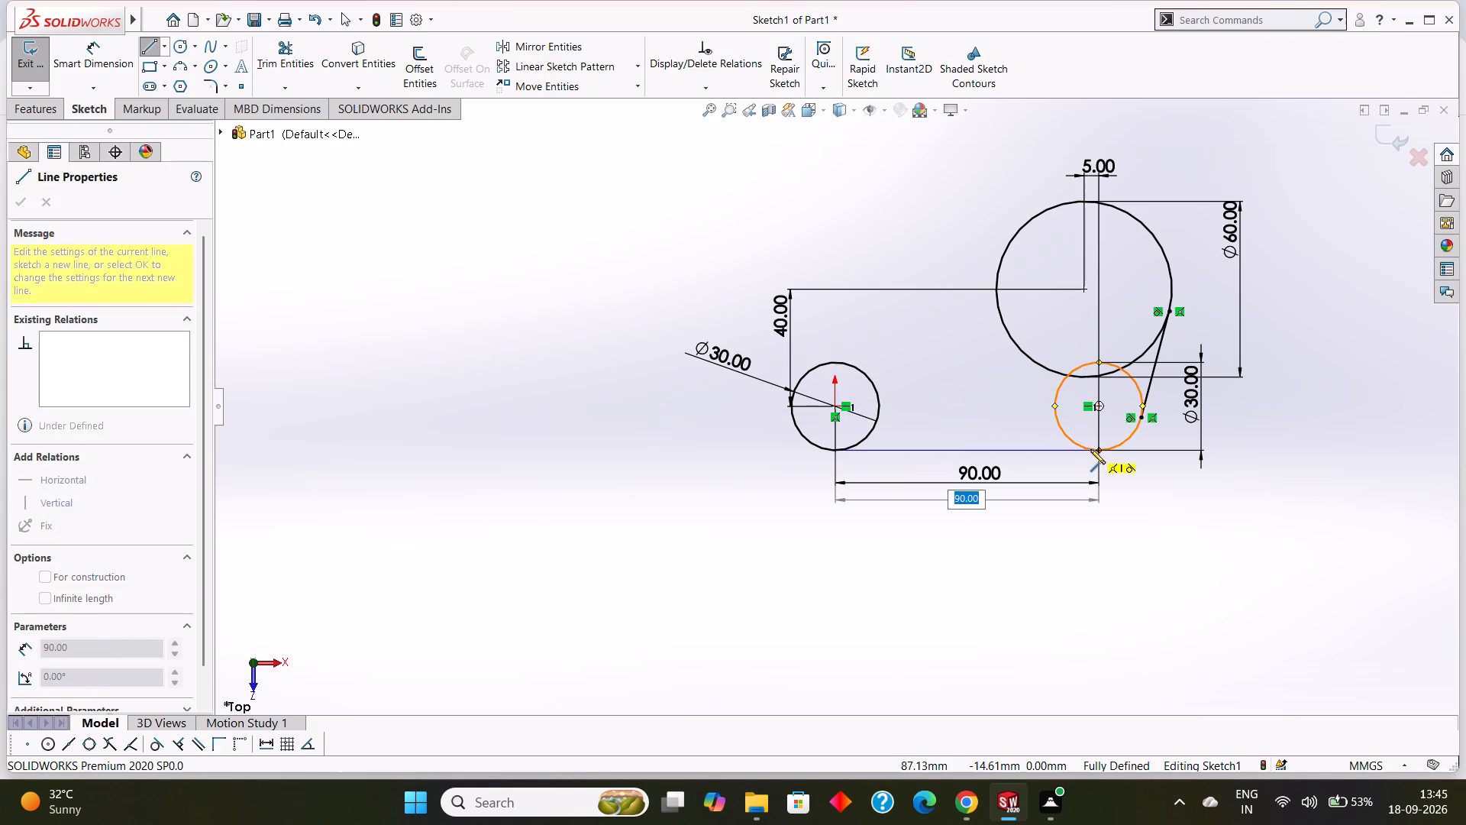
pyautogui.click(1095, 450)
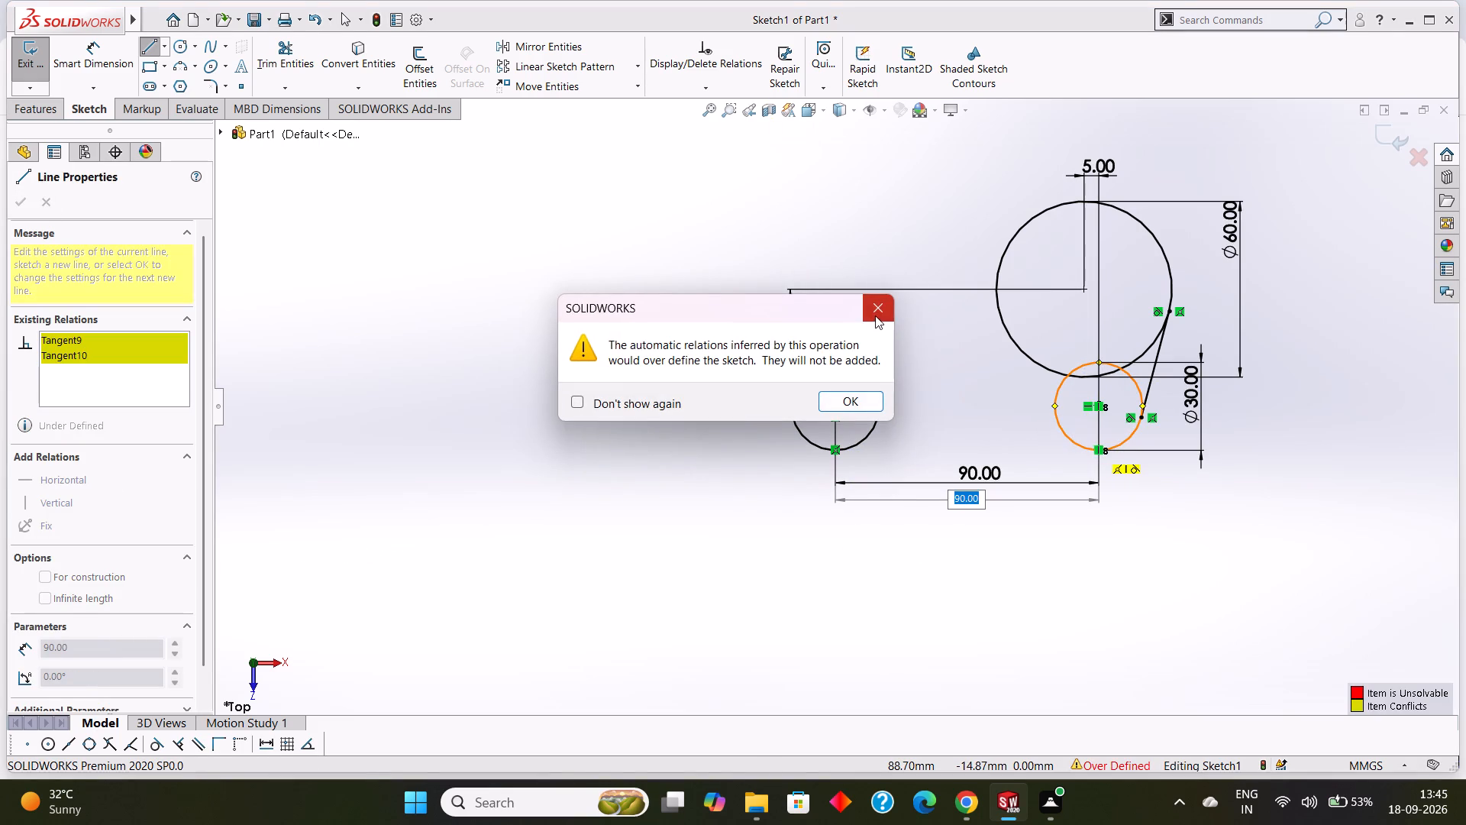
pyautogui.click(877, 315)
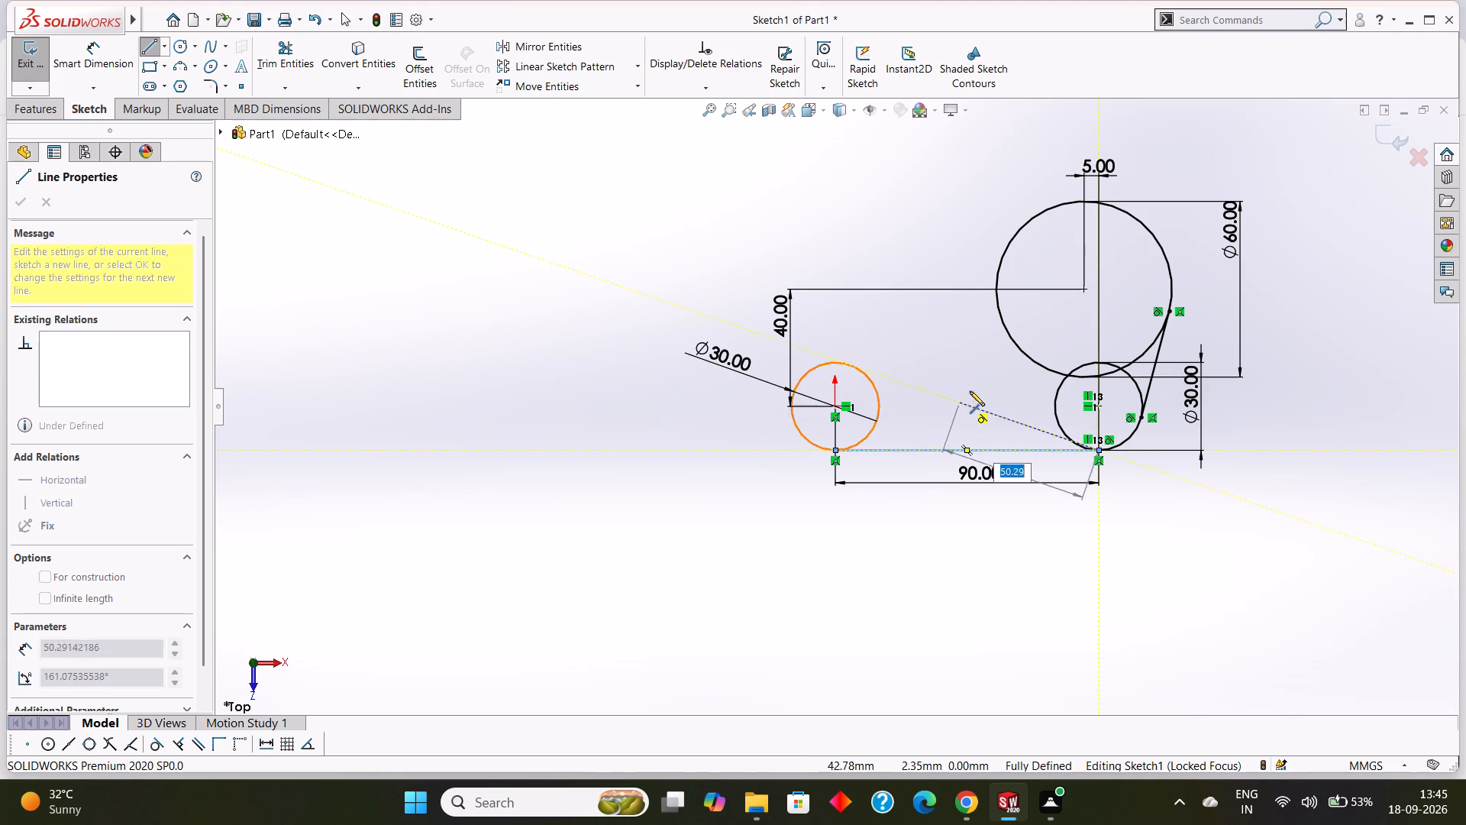
pyautogui.rightClick(978, 385)
pyautogui.click(1011, 392)
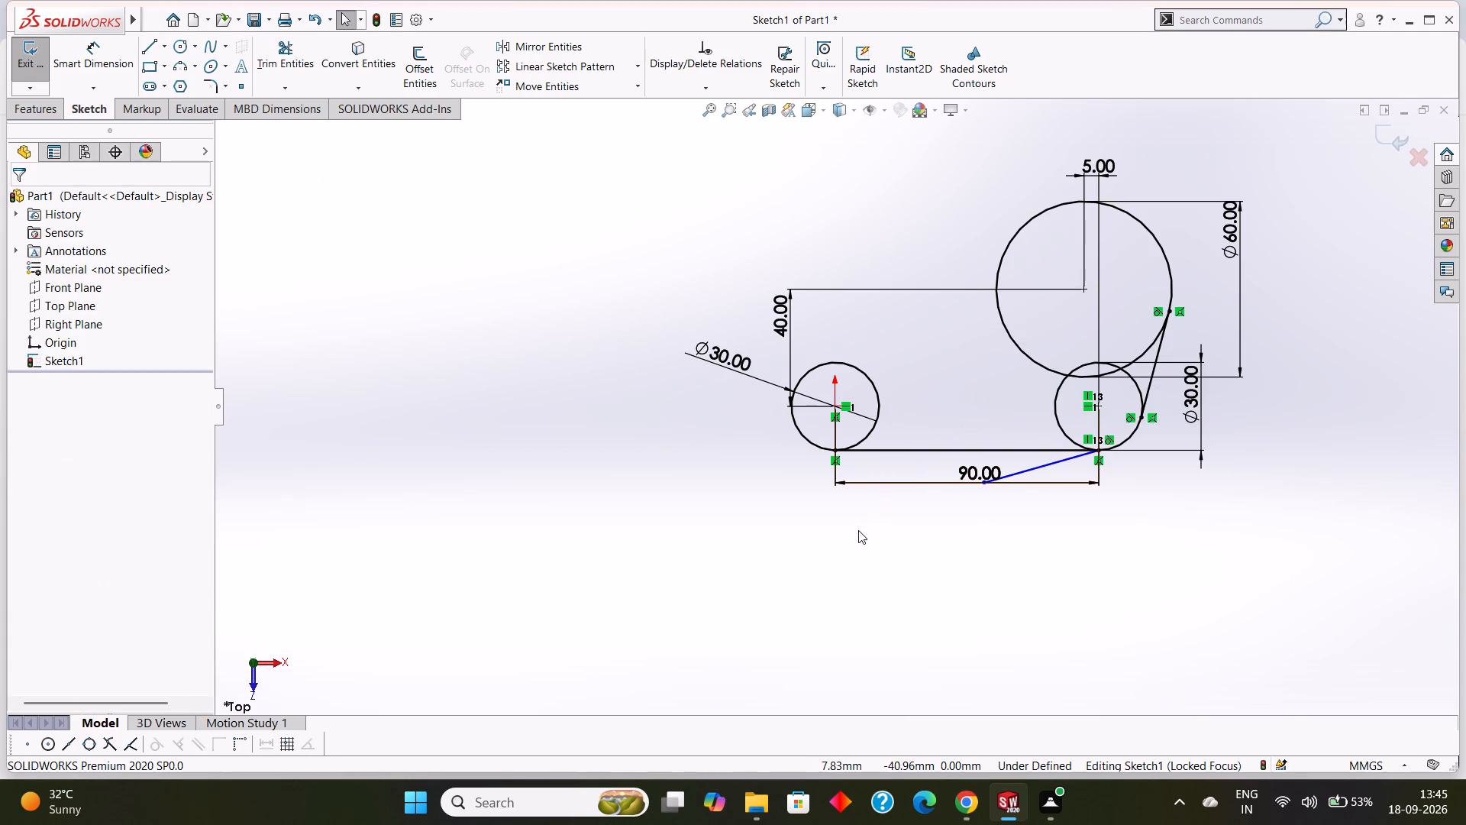
pyautogui.hotkey('ctrl', 'z')
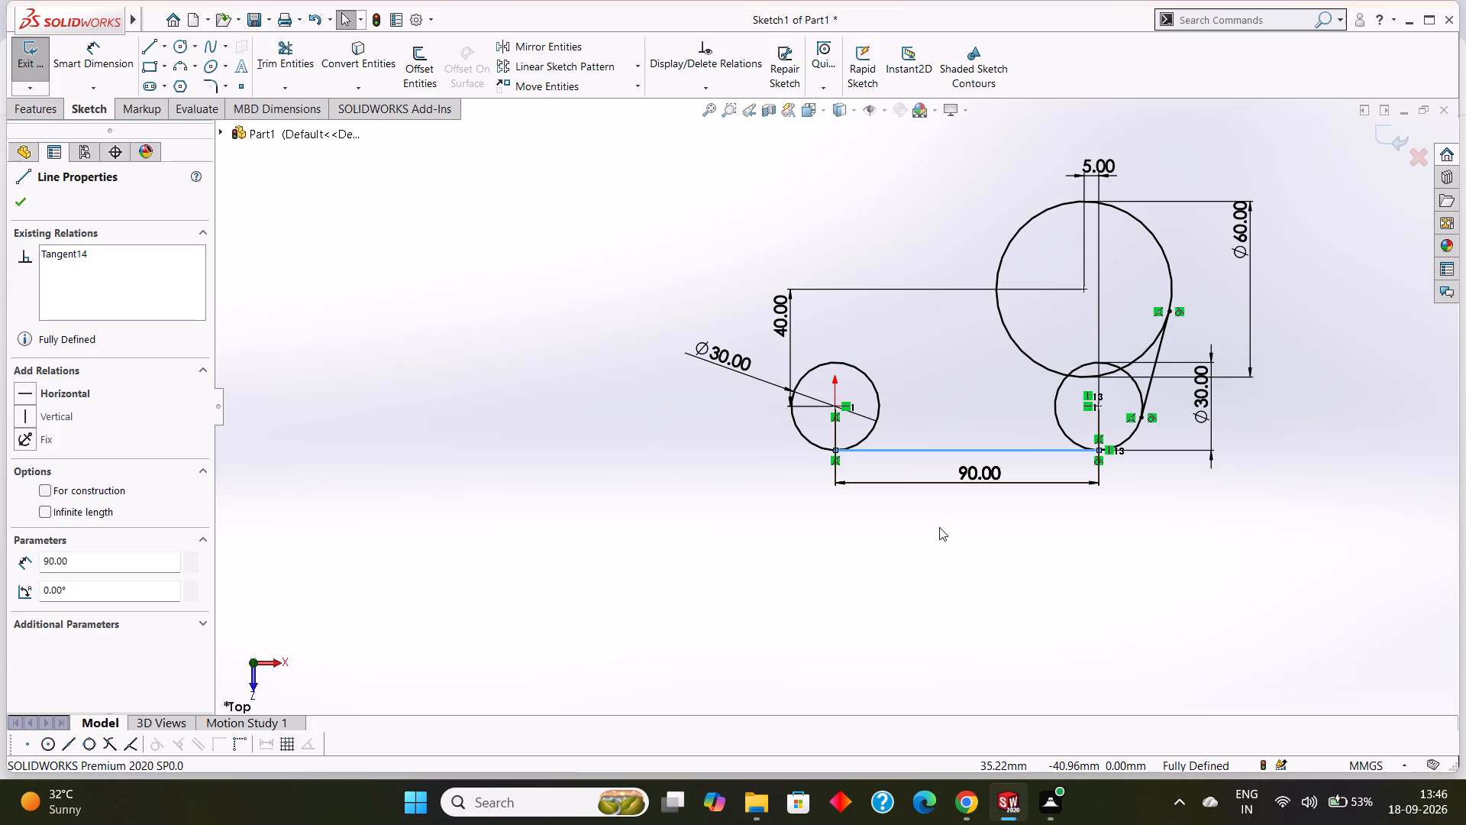
pyautogui.scroll(-1, 935, 510)
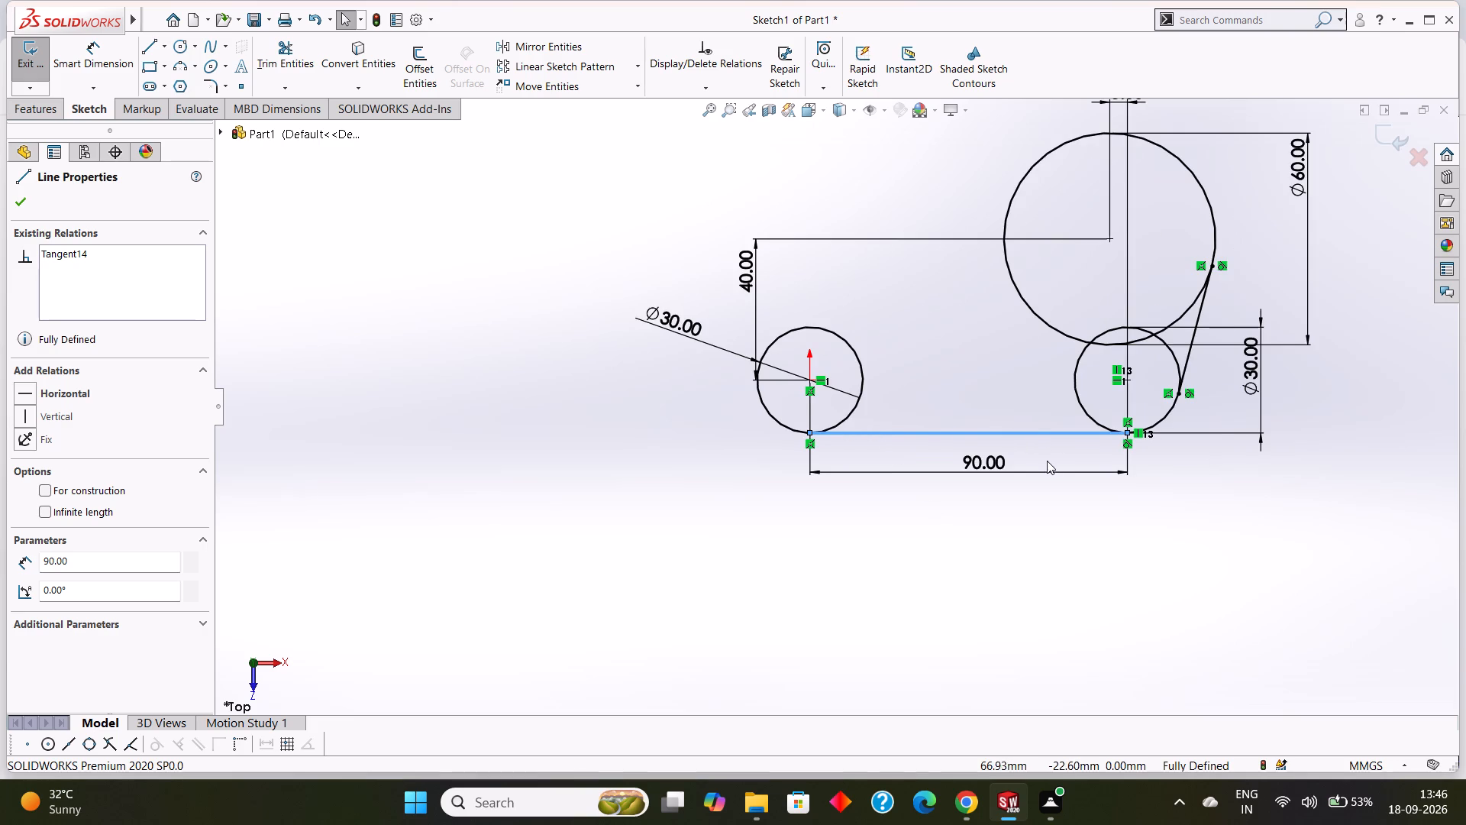
pyautogui.scroll(2, 1051, 464)
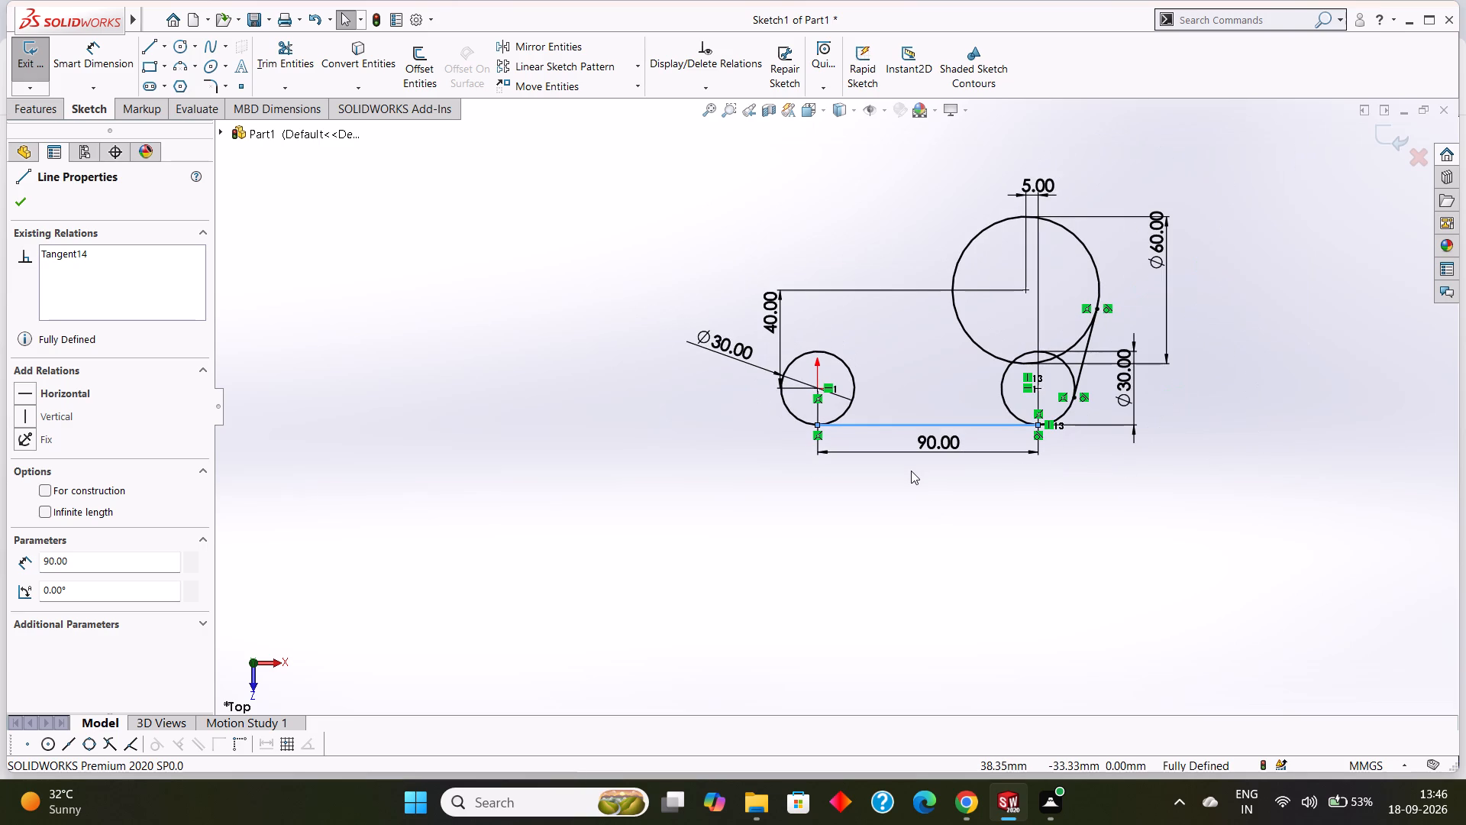
pyautogui.click(22, 202)
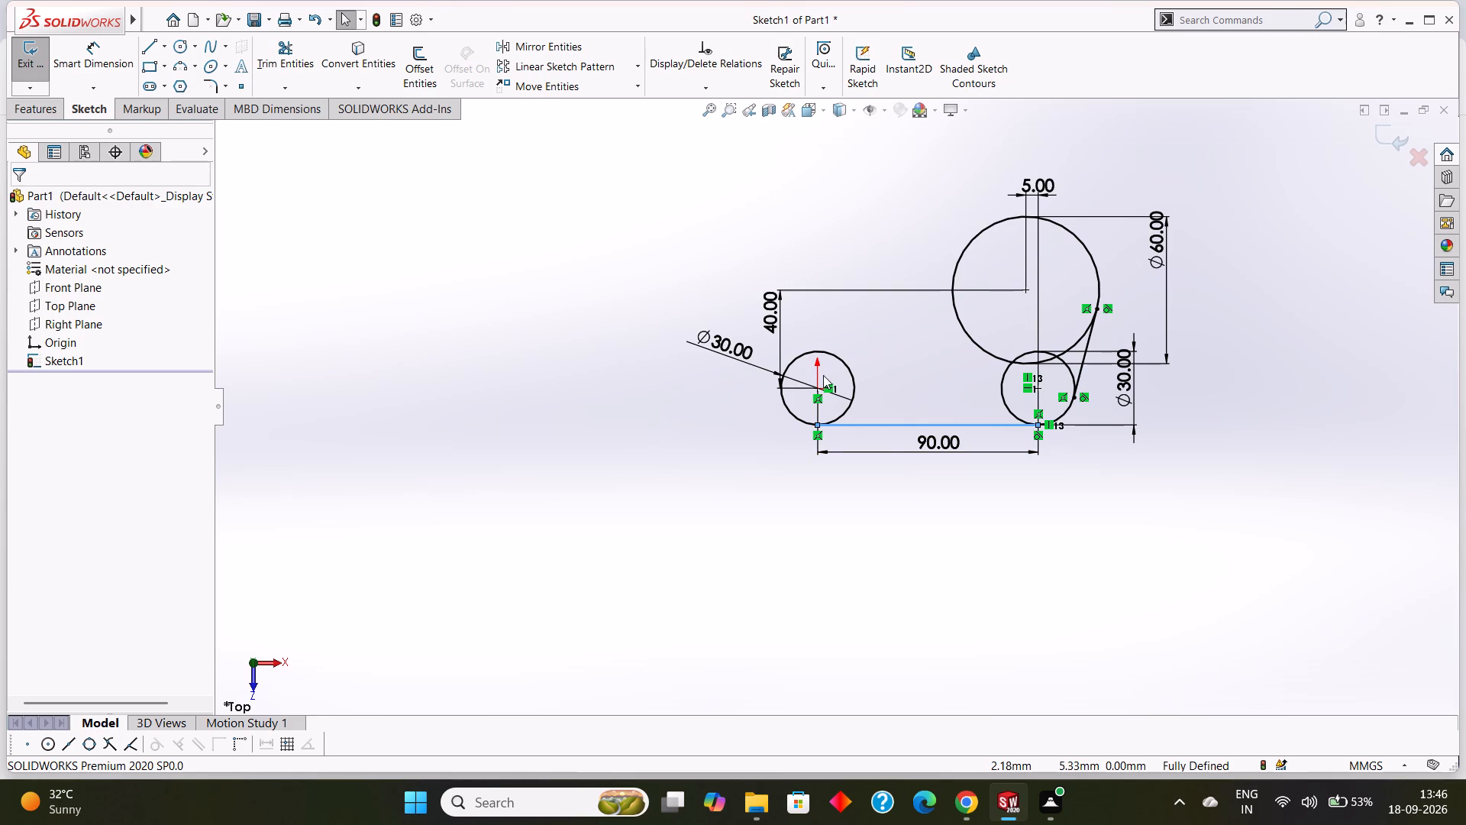
# Draw a 3-point arc of radius 50 mm from the top of the left small circle to the large circle's upper left, bulging downward.
pyautogui.click(186, 66)
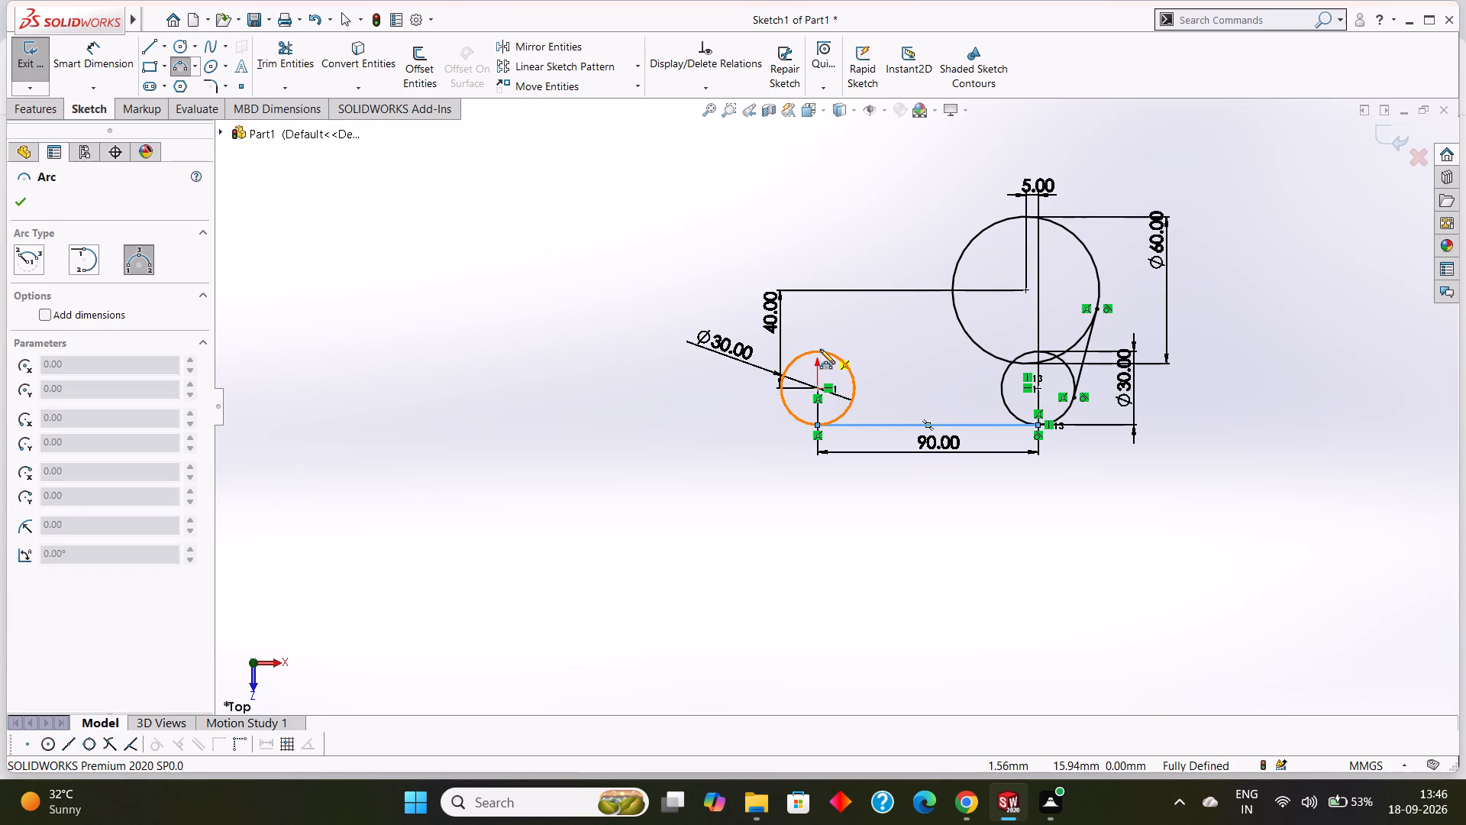
pyautogui.click(820, 349)
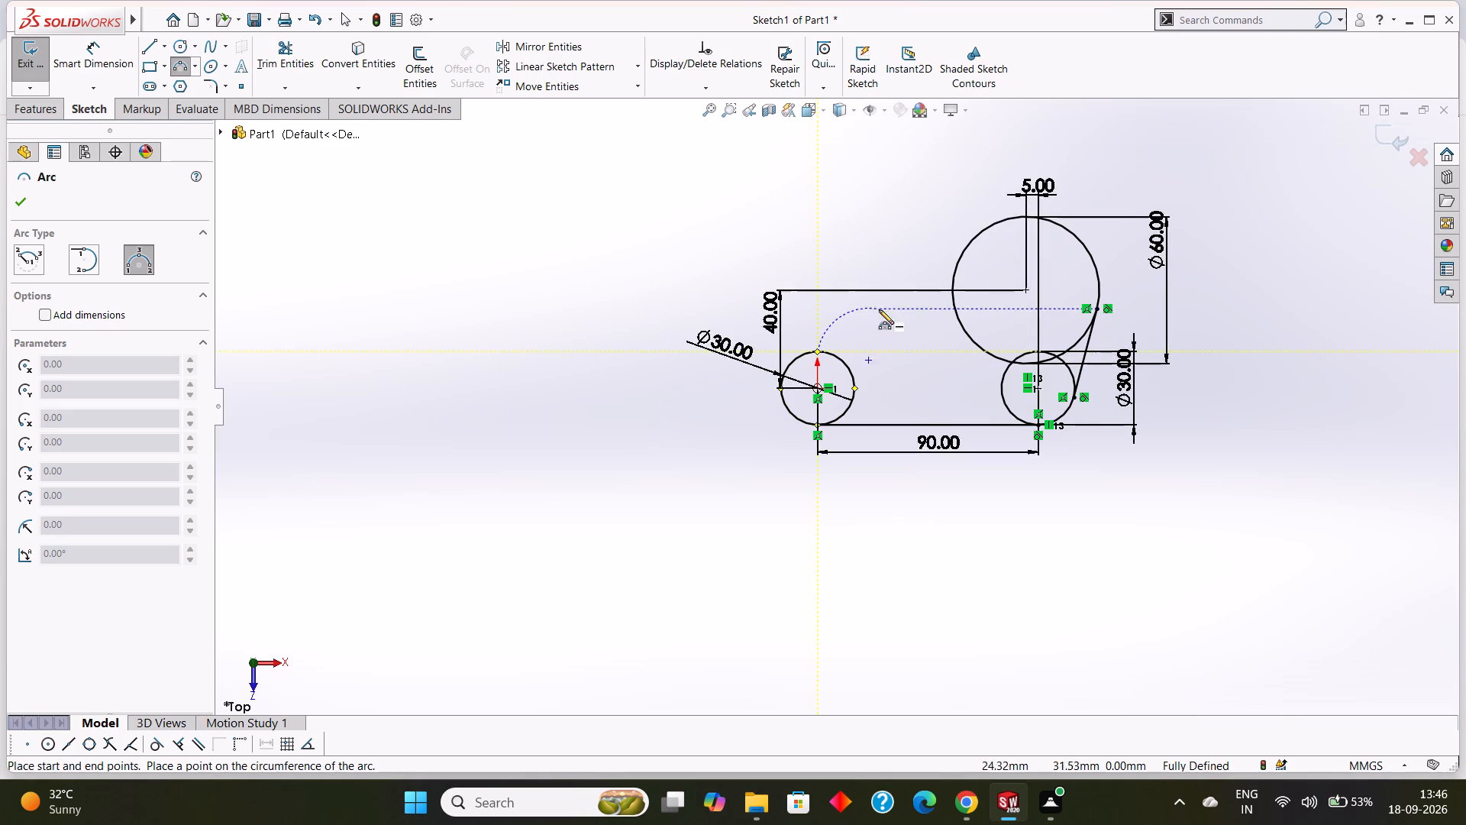
pyautogui.click(999, 222)
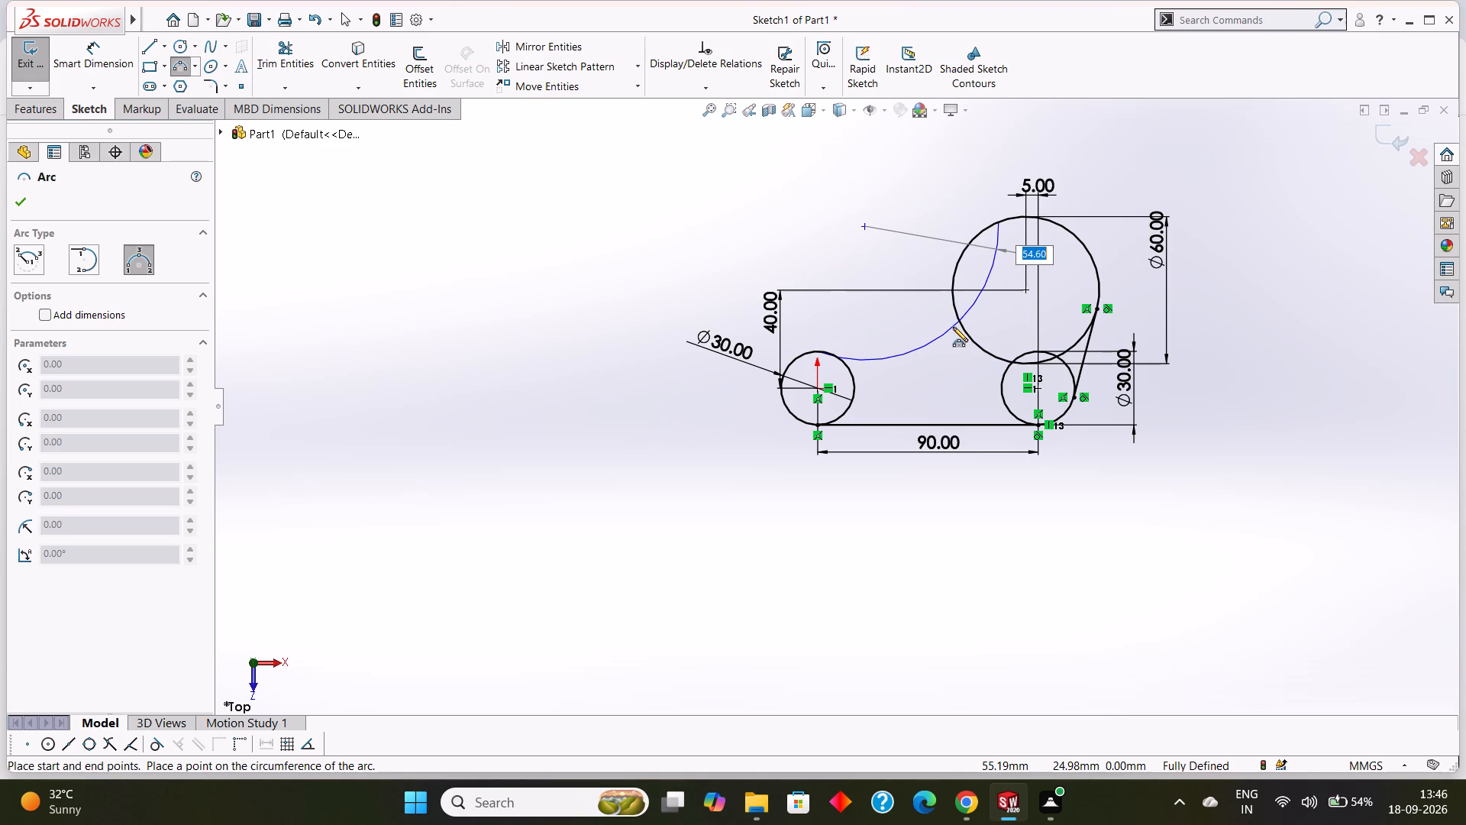
pyautogui.press('5')
pyautogui.press('0')
pyautogui.press('Return')
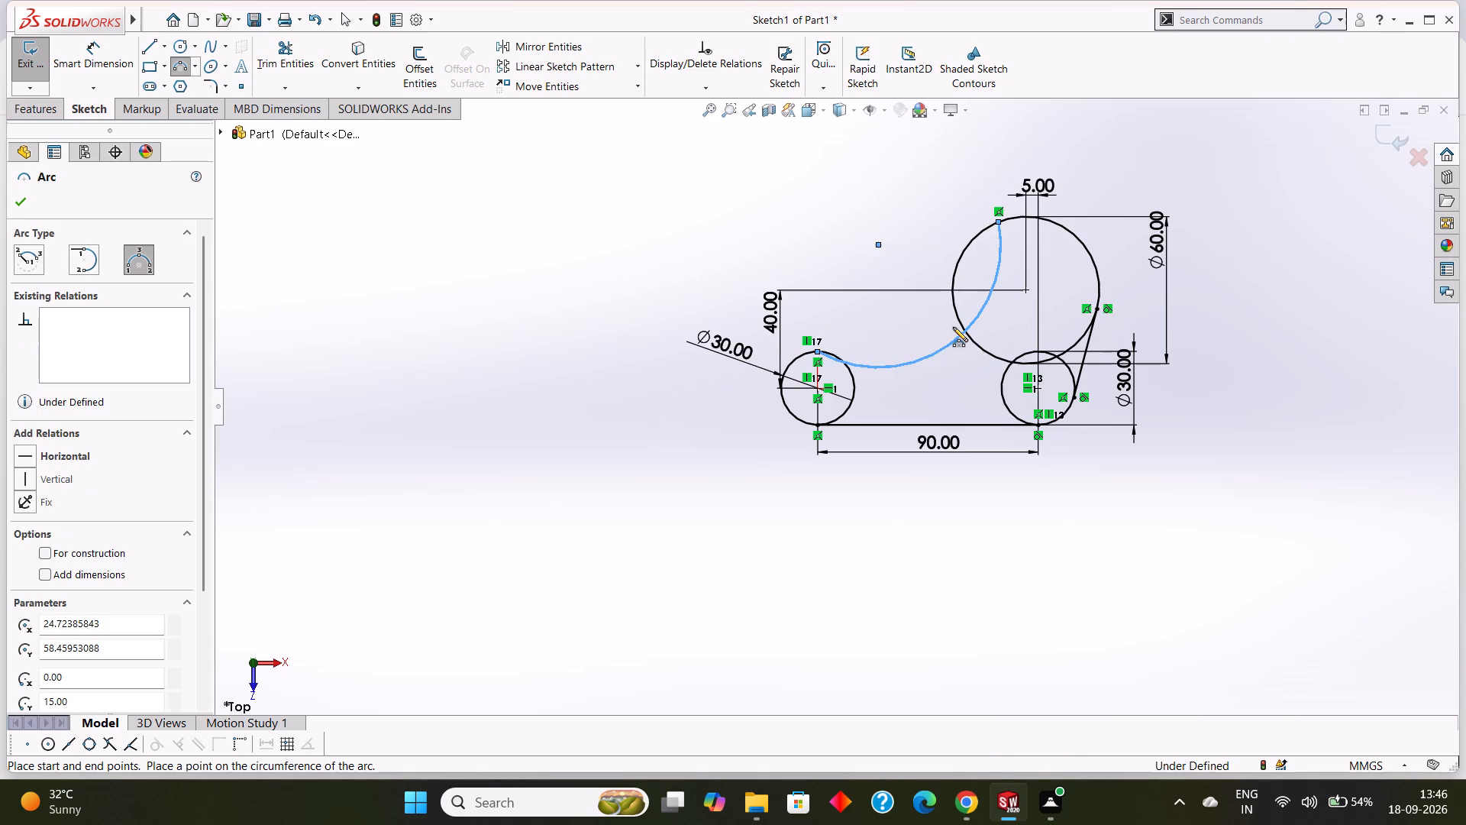
pyautogui.click(15, 199)
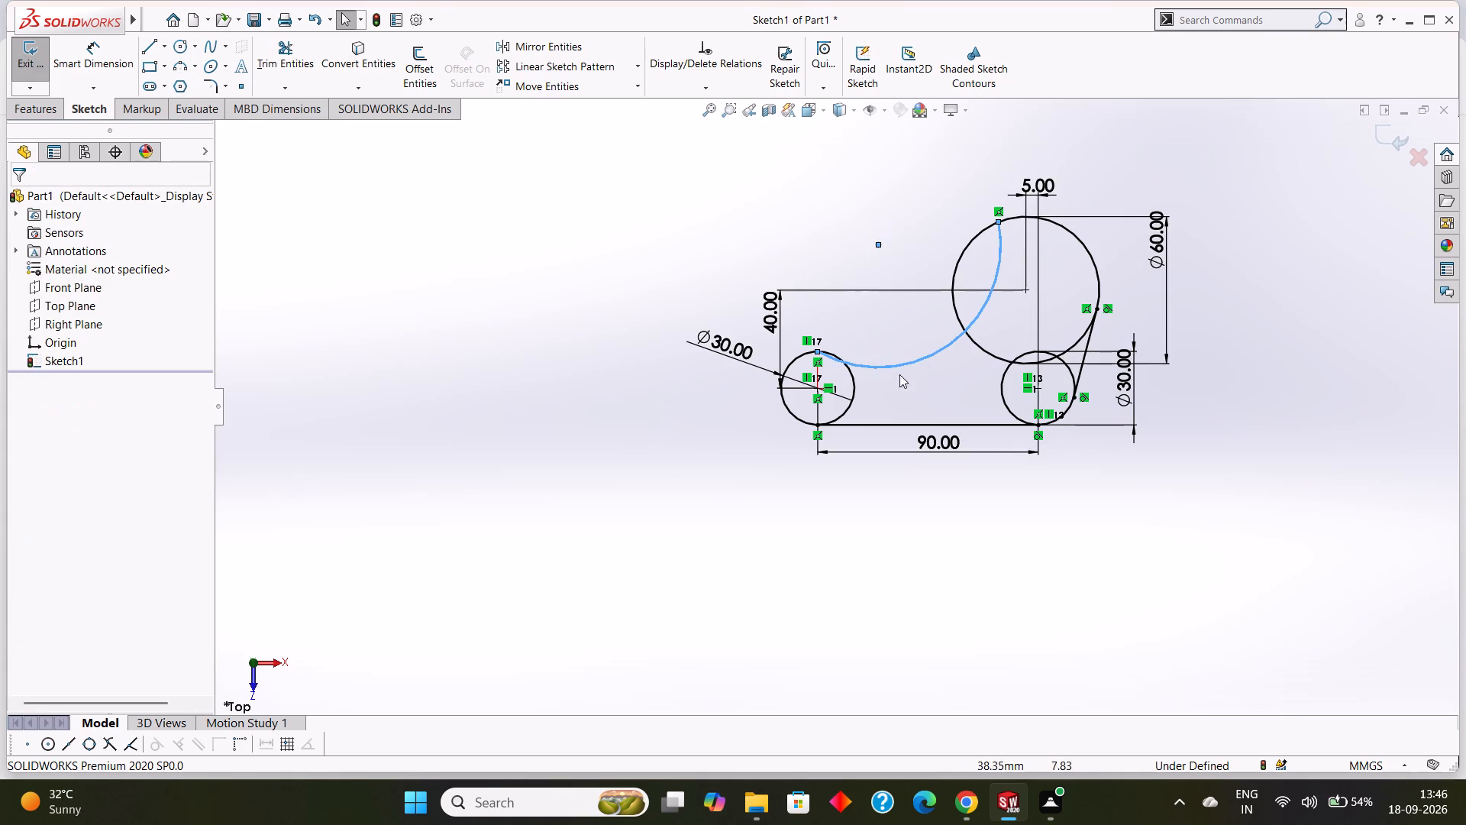
# Add a Tangent relation between the left small circle and the connecting arc.
pyautogui.click(794, 359)
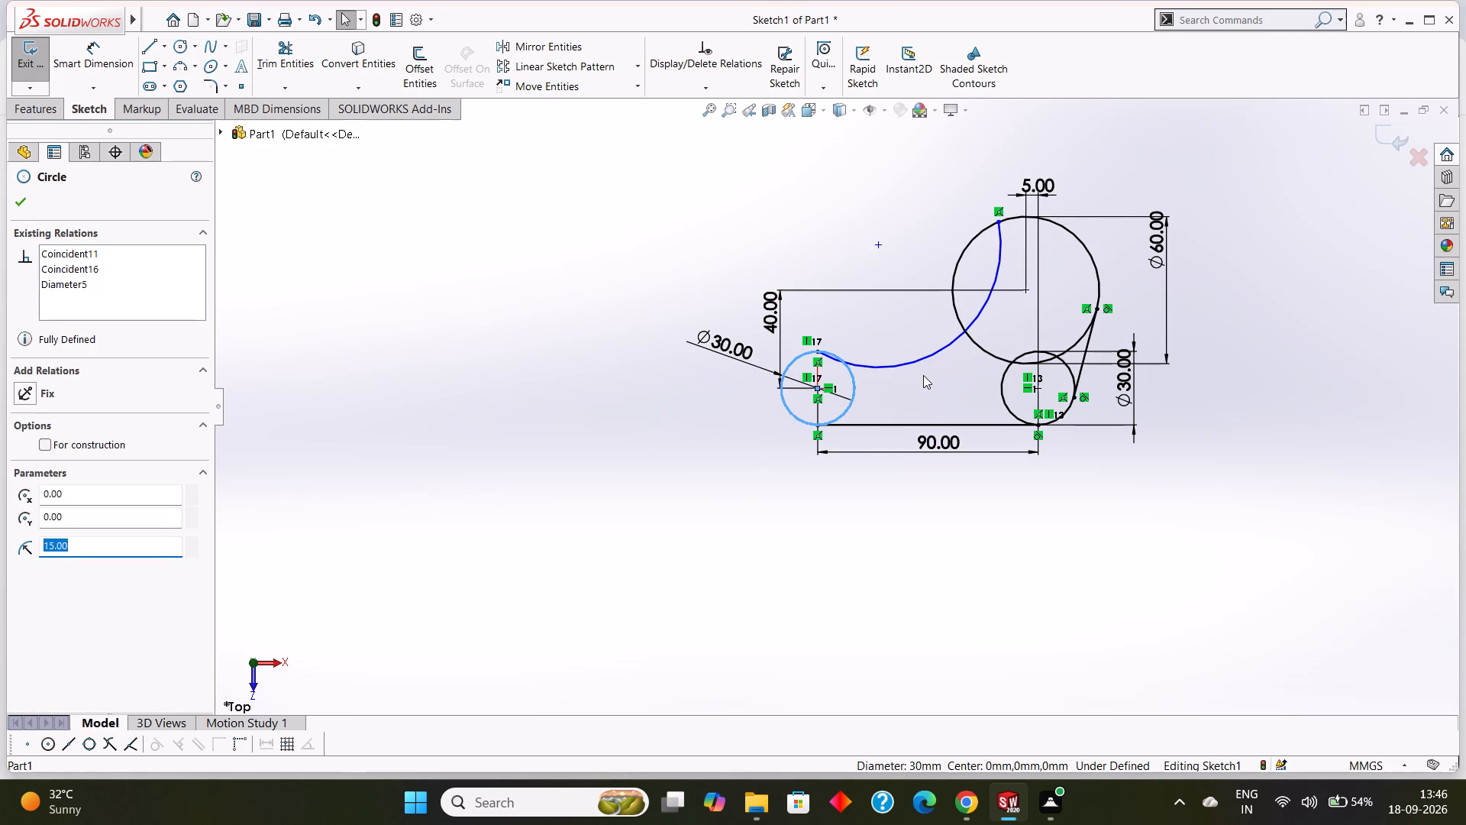
pyautogui.keyDown('ctrl'); pyautogui.click(920, 359); pyautogui.keyUp('ctrl')
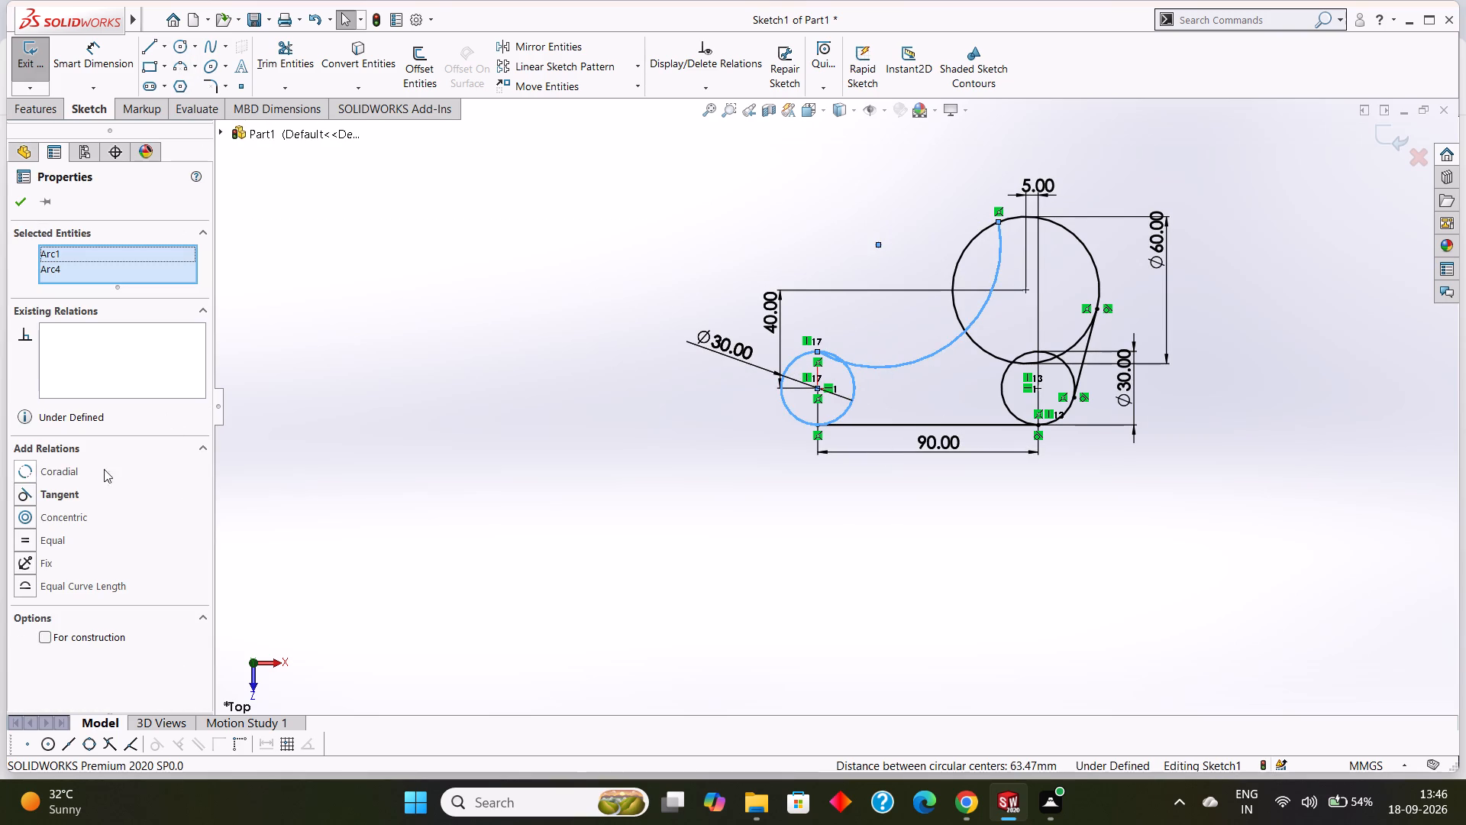
pyautogui.click(69, 493)
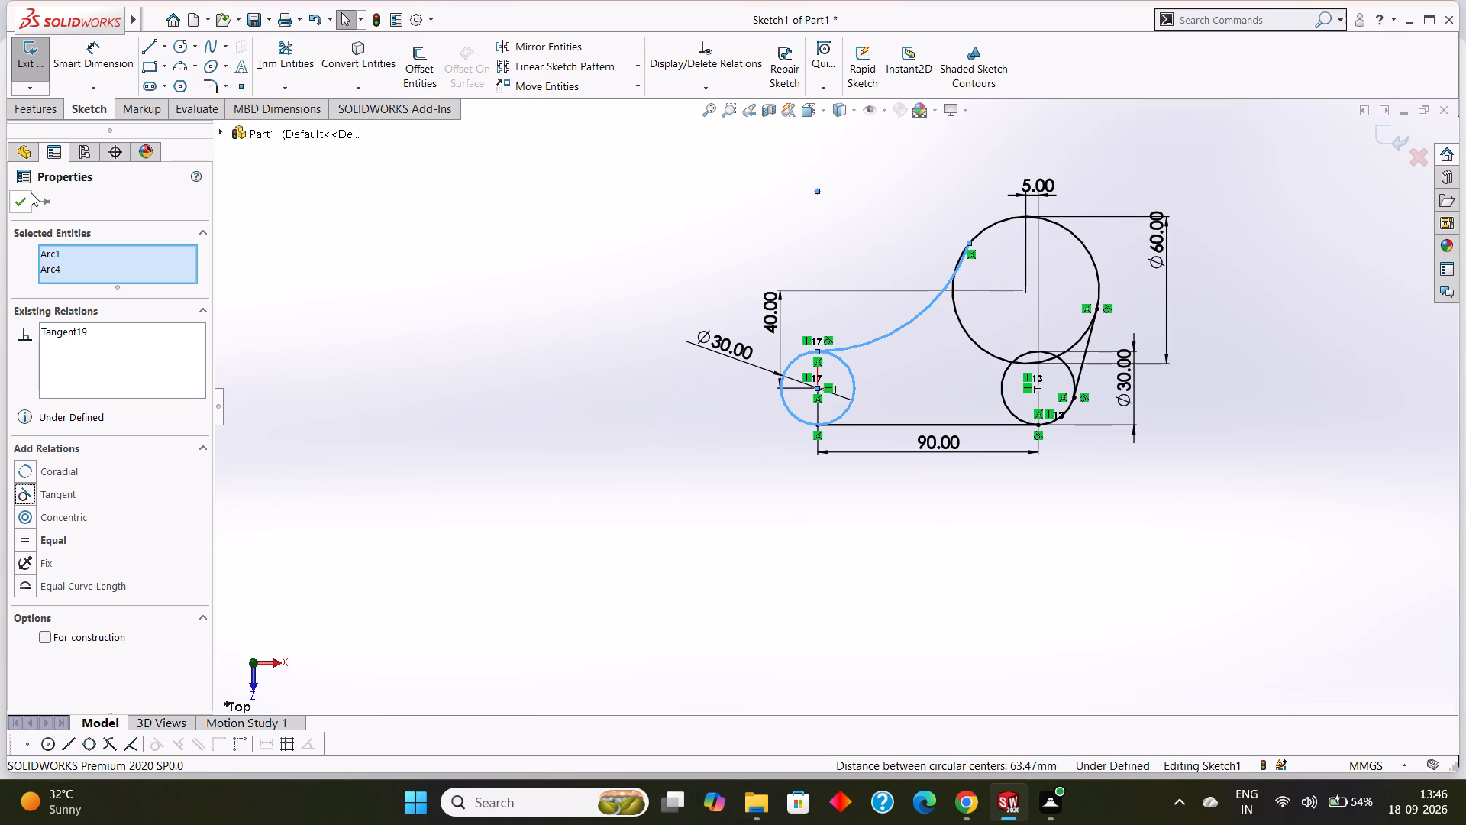
pyautogui.click(18, 197)
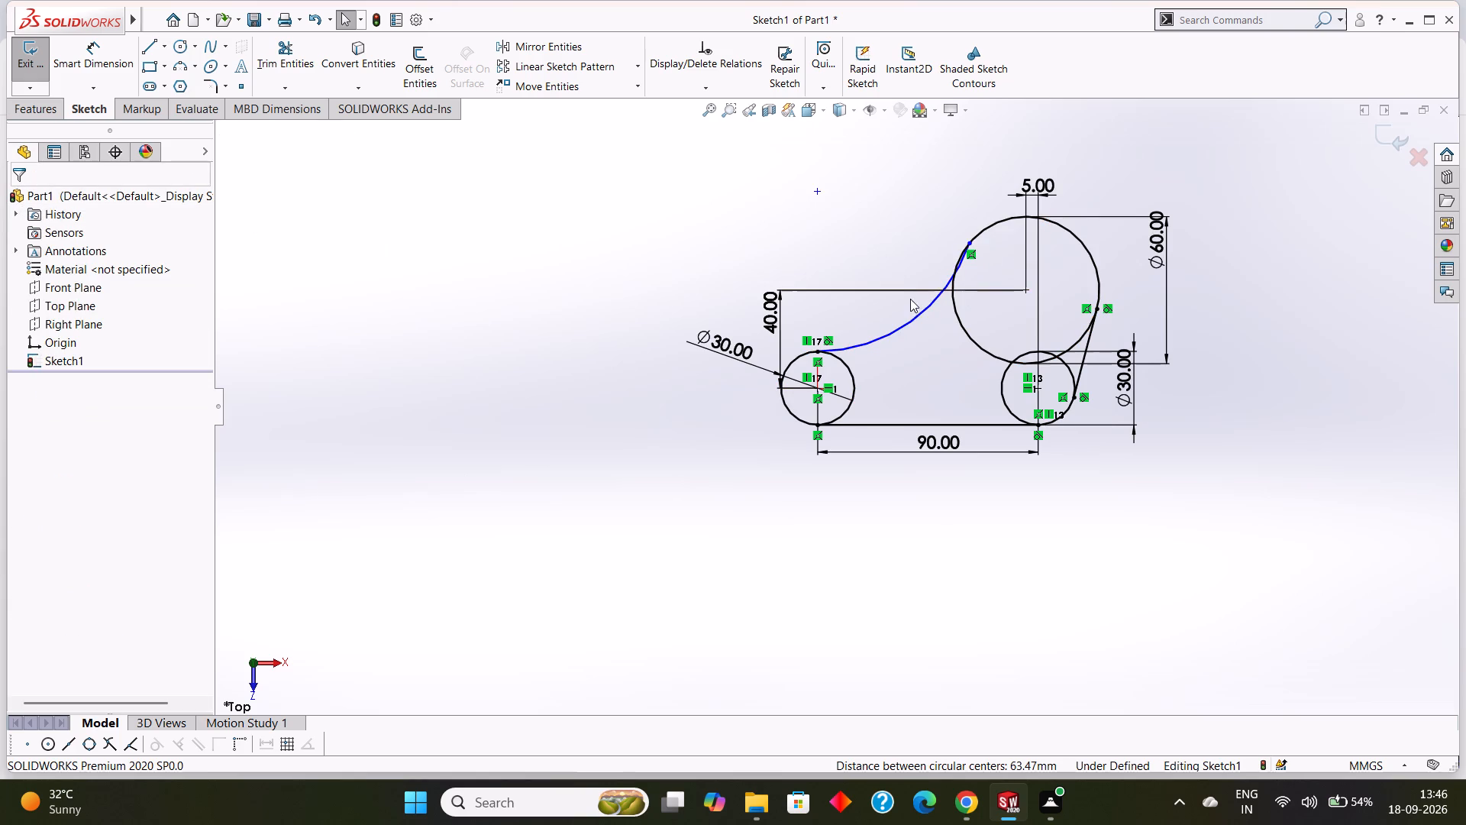
# Add a Tangent relation between the connecting arc and the large circle.
pyautogui.click(915, 320)
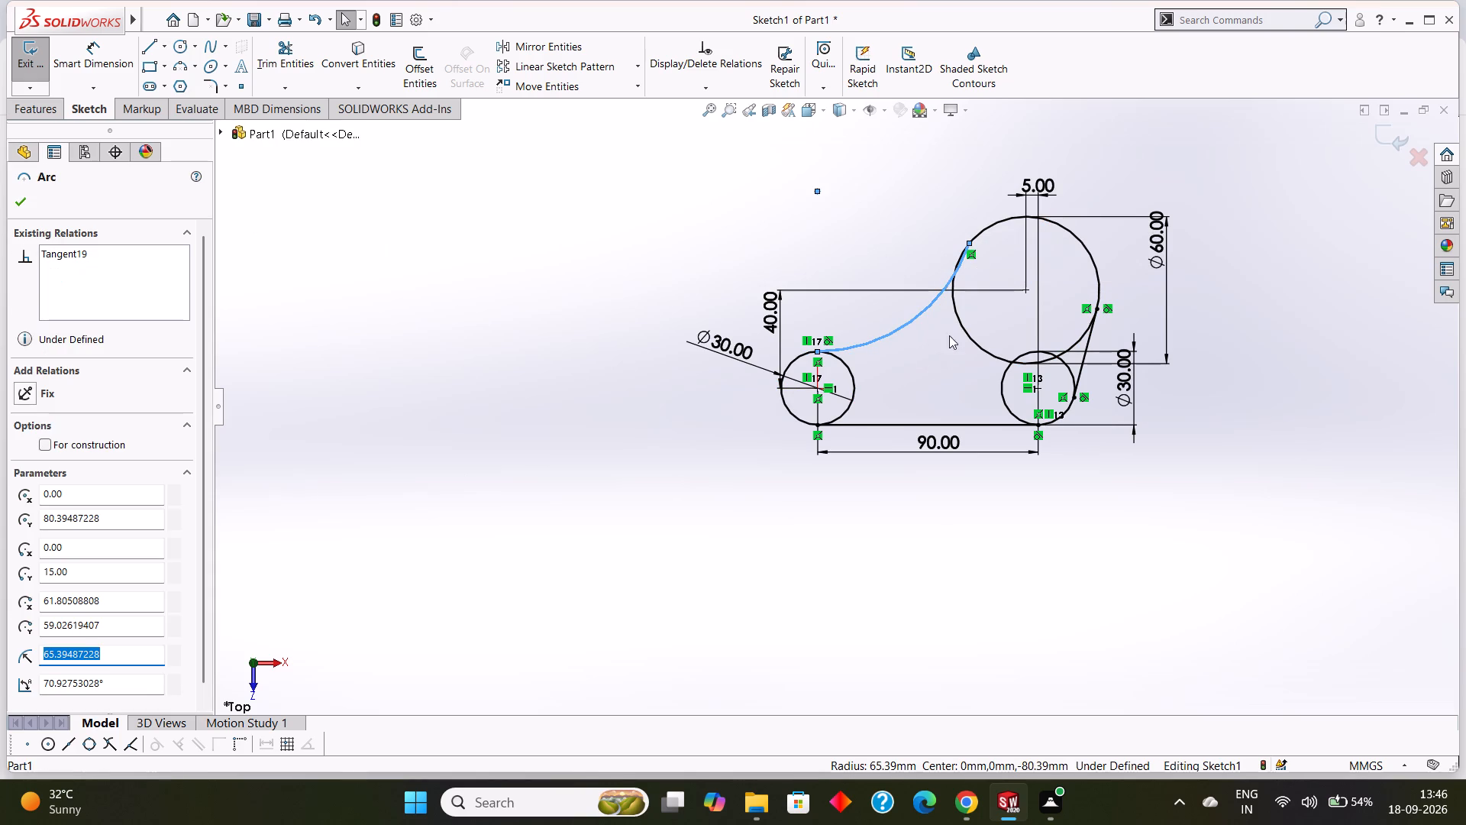
pyautogui.keyDown('ctrl'); pyautogui.click(957, 319); pyautogui.keyUp('ctrl')
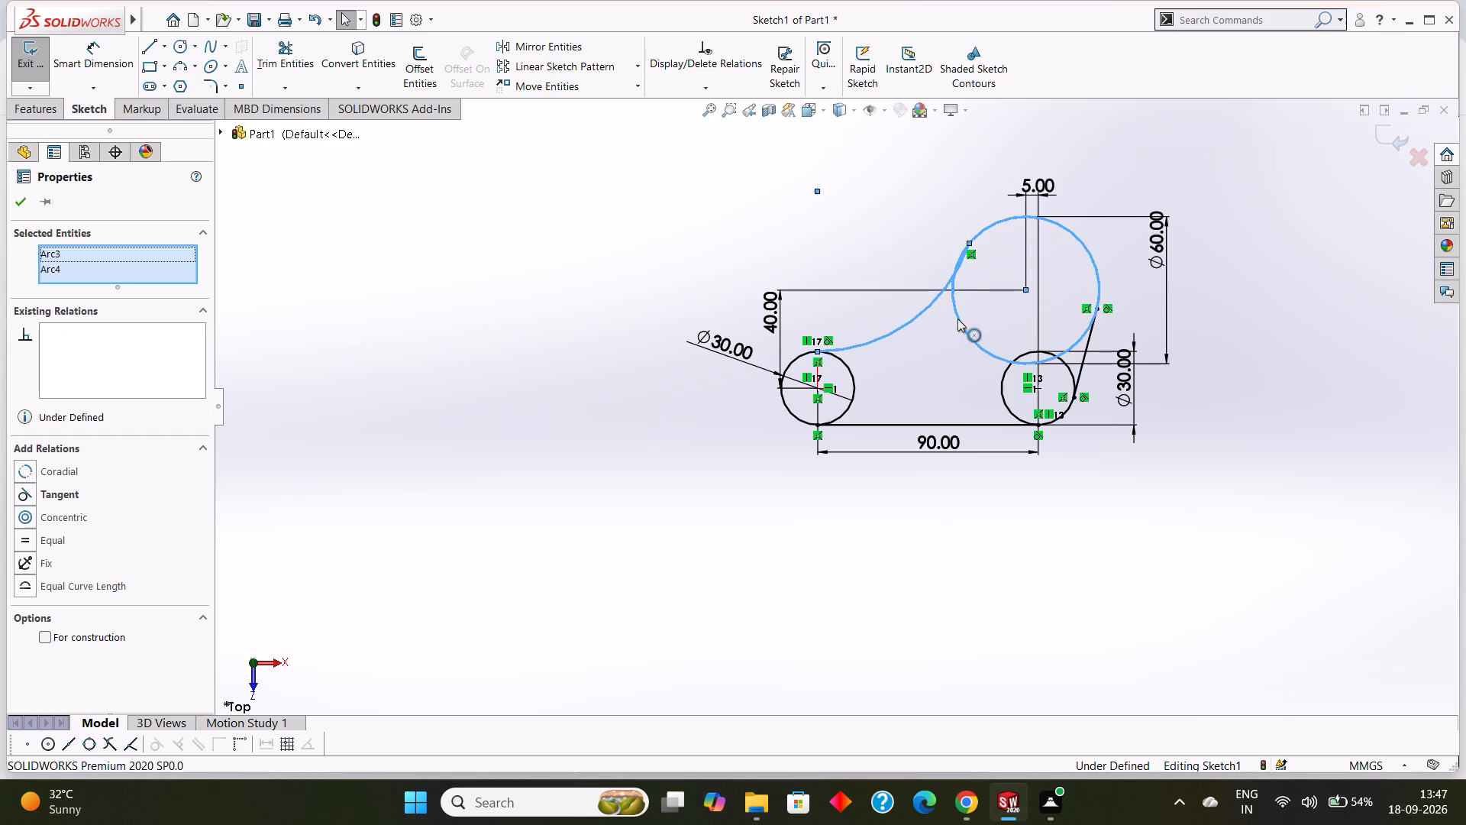
pyautogui.click(72, 490)
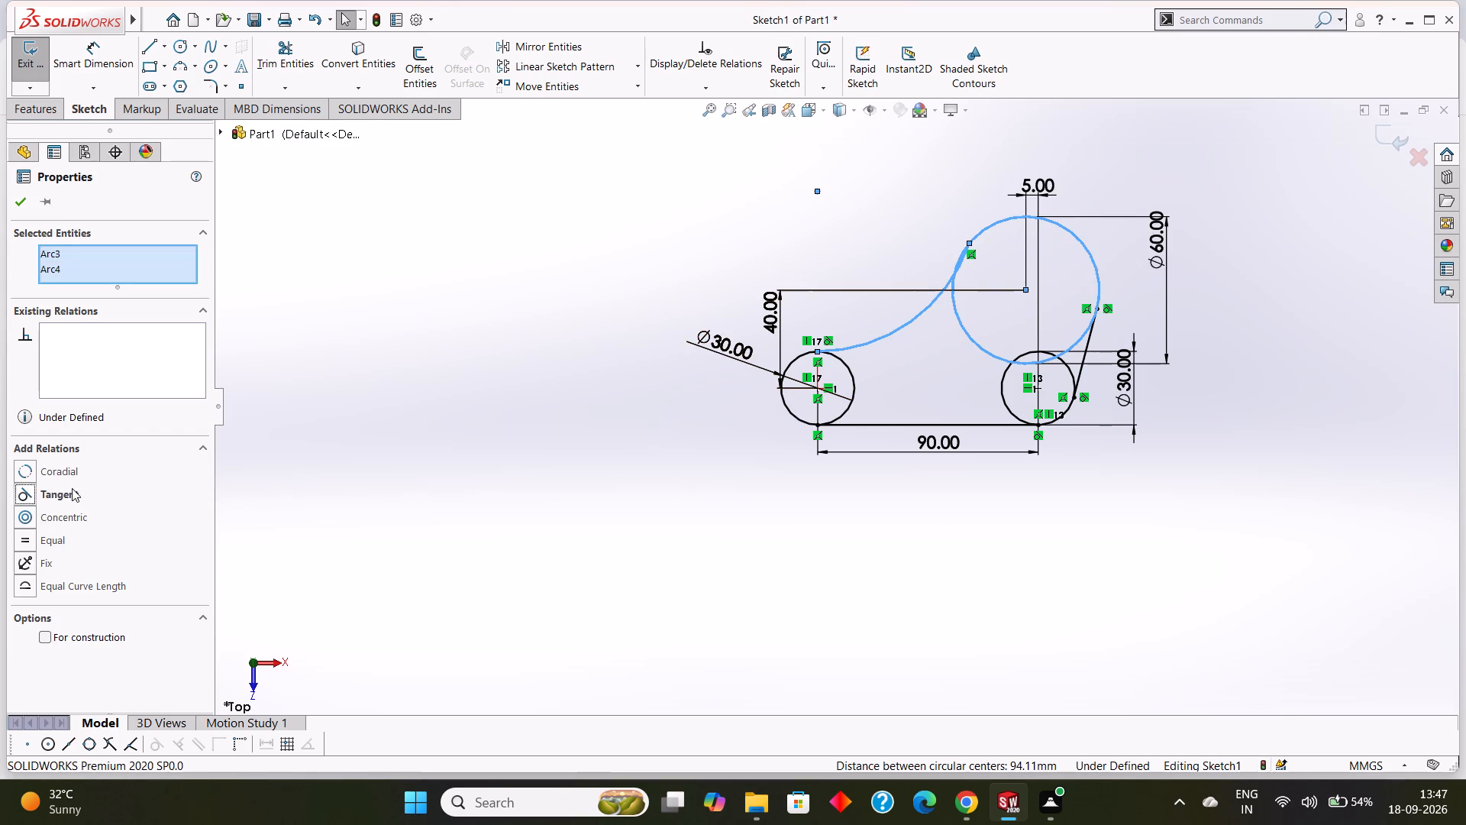
pyautogui.click(13, 207)
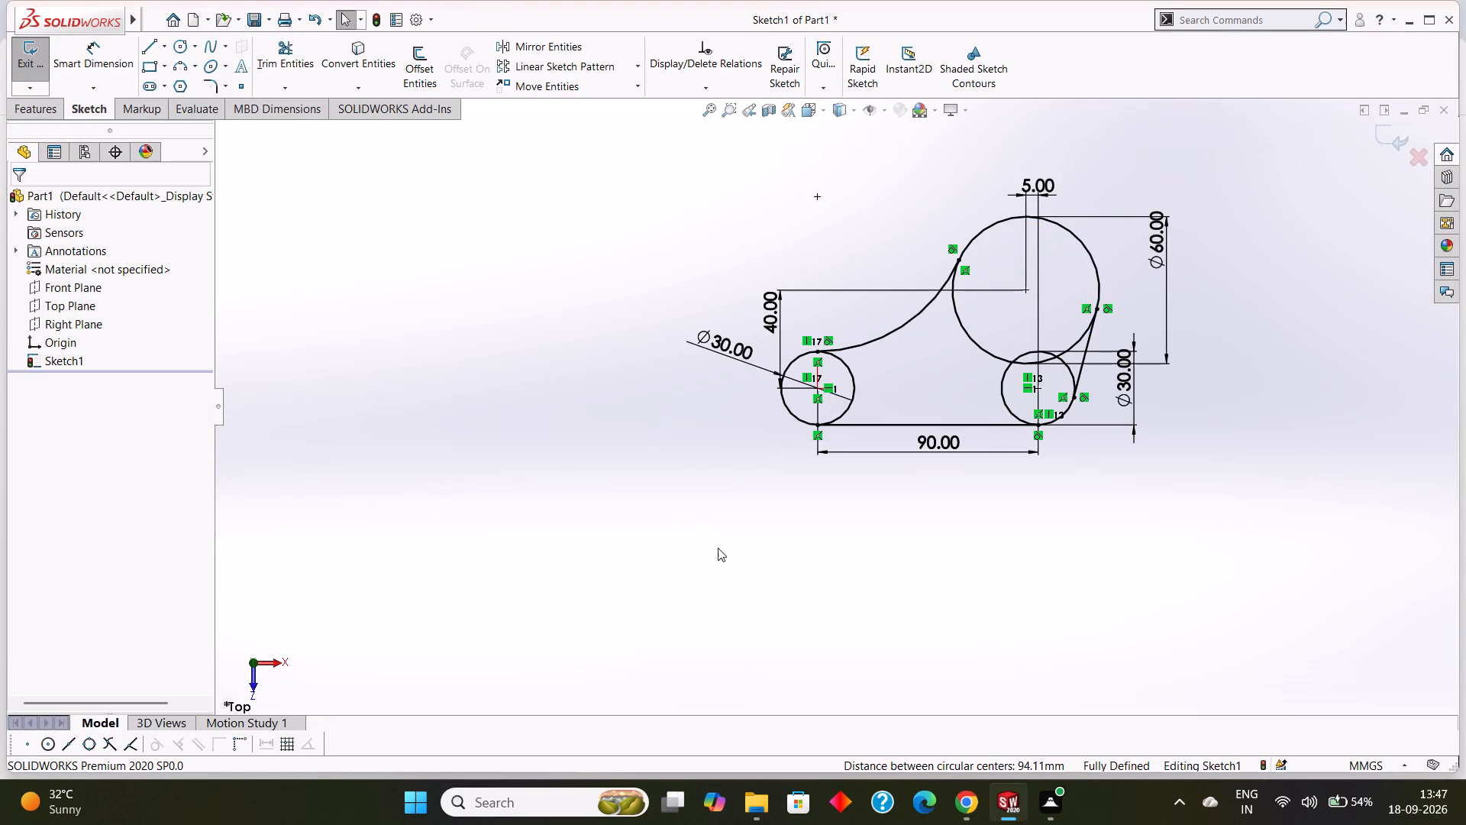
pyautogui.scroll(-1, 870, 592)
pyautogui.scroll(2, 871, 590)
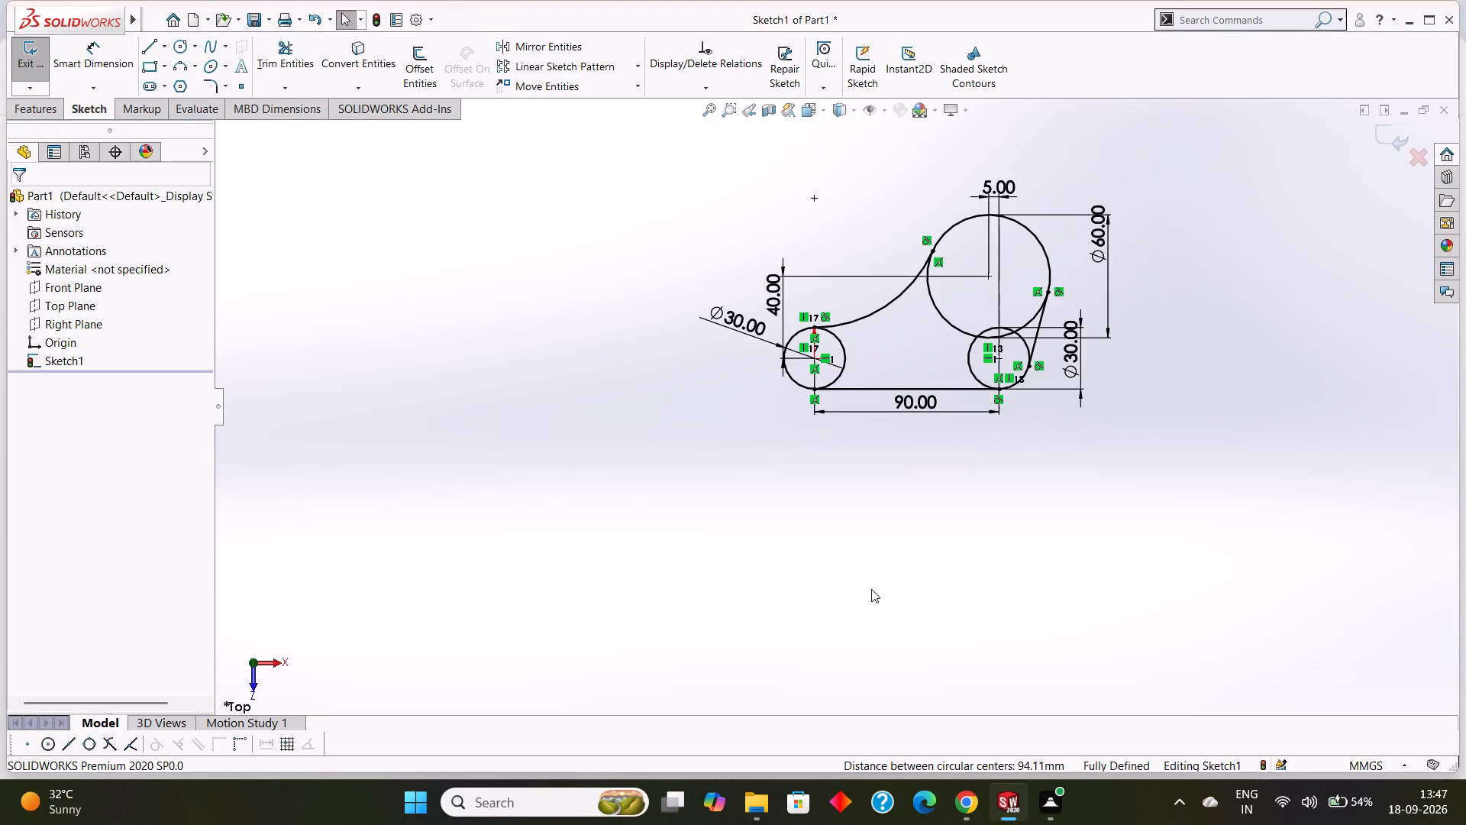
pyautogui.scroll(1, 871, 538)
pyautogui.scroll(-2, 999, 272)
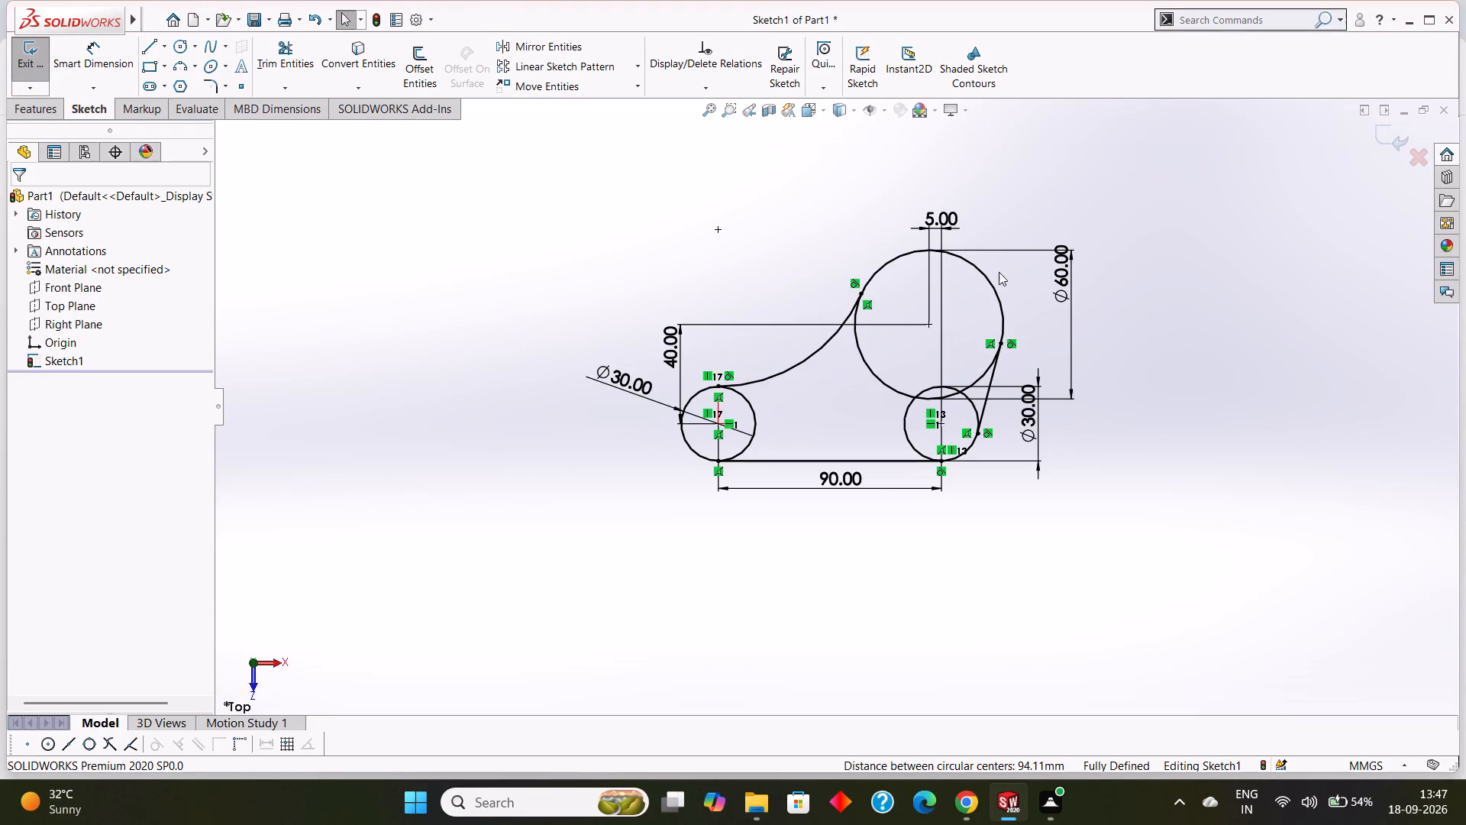
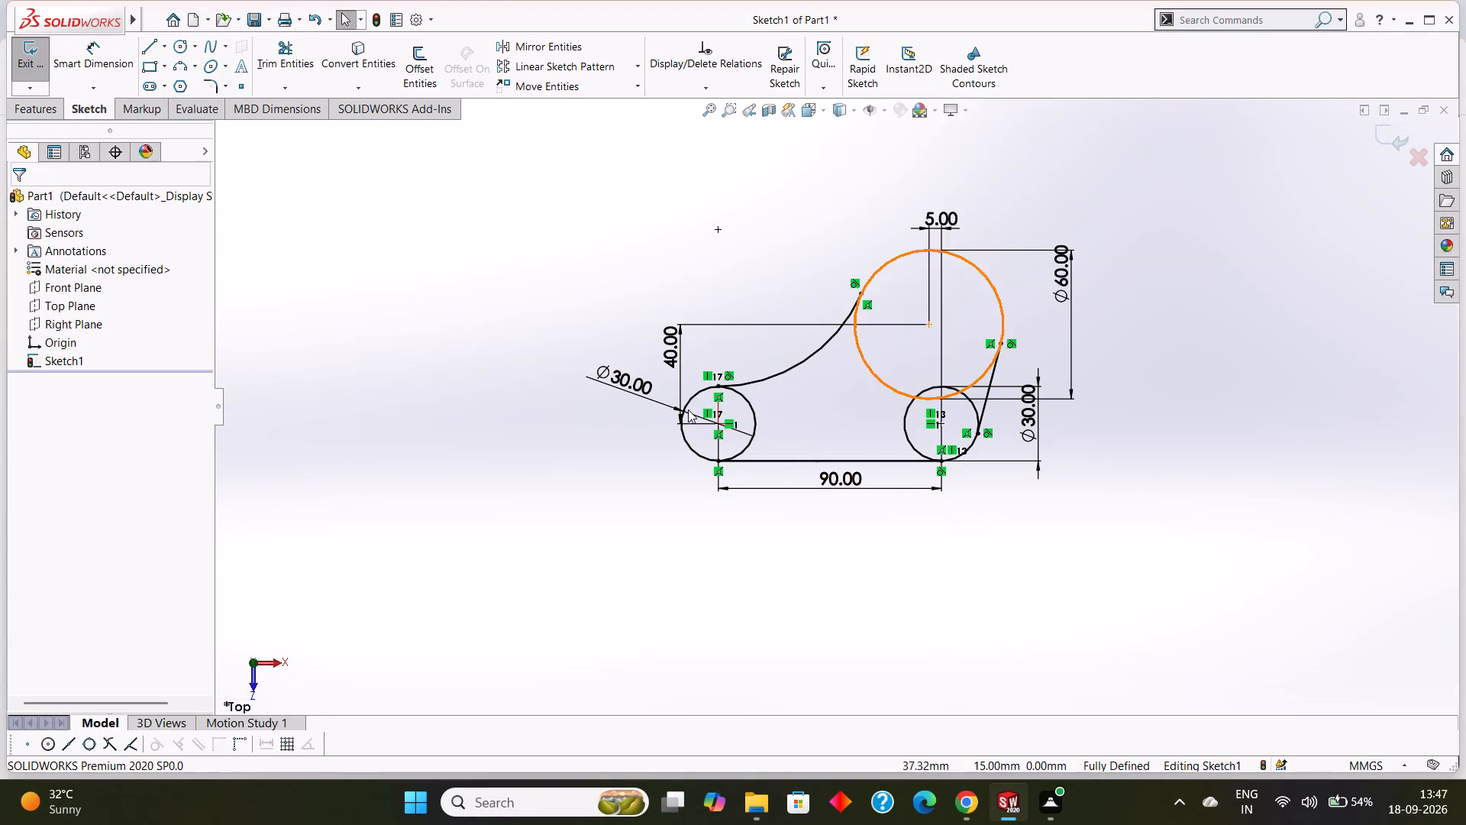
# Power trim the inner portions of all three circles, leaving one closed outer outline with the lines and arc.
pyautogui.moveTo(285, 88); pyautogui.dragTo(292, 89)
pyautogui.click(300, 103)
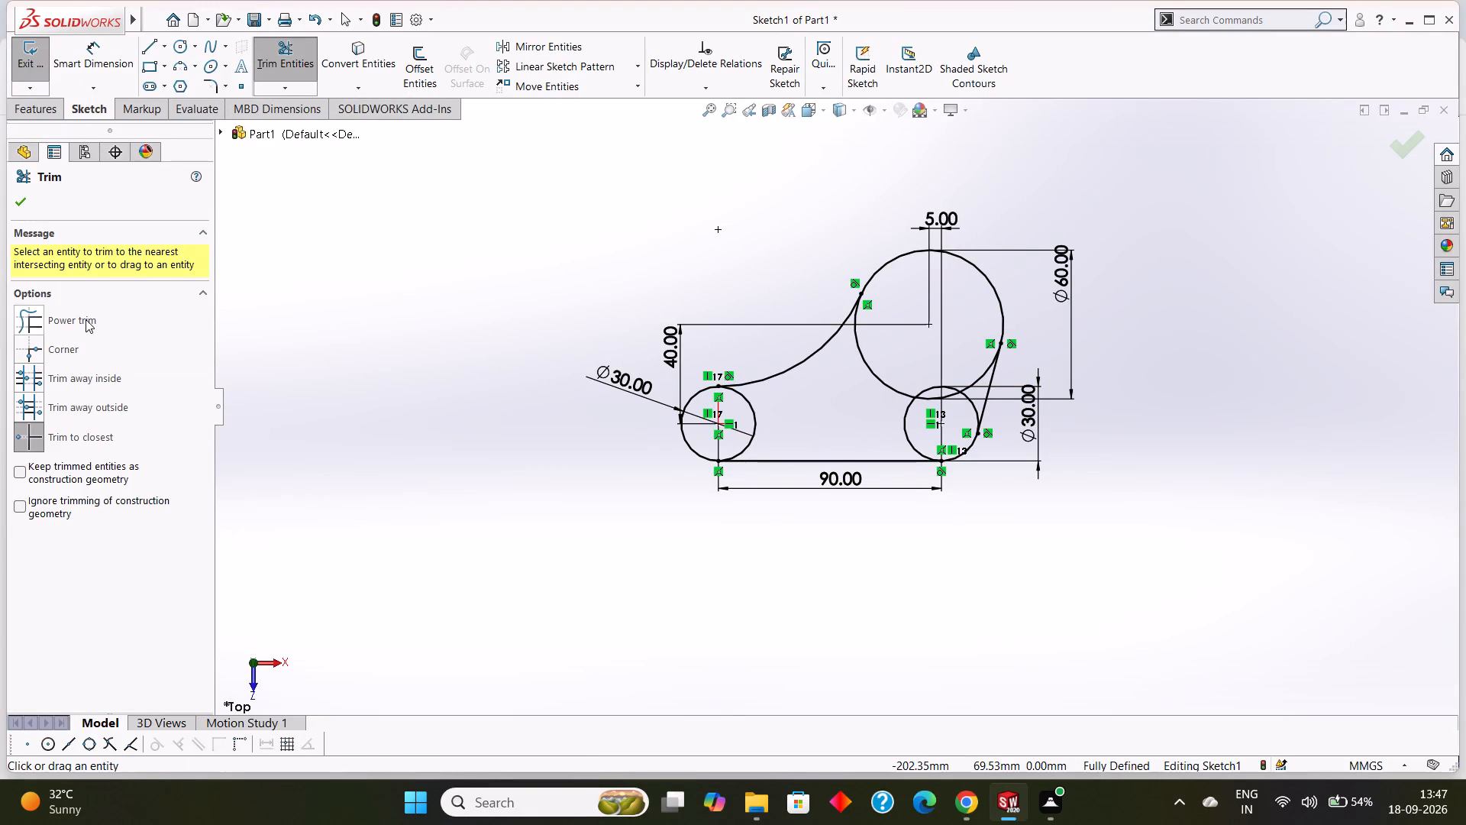
pyautogui.click(79, 313)
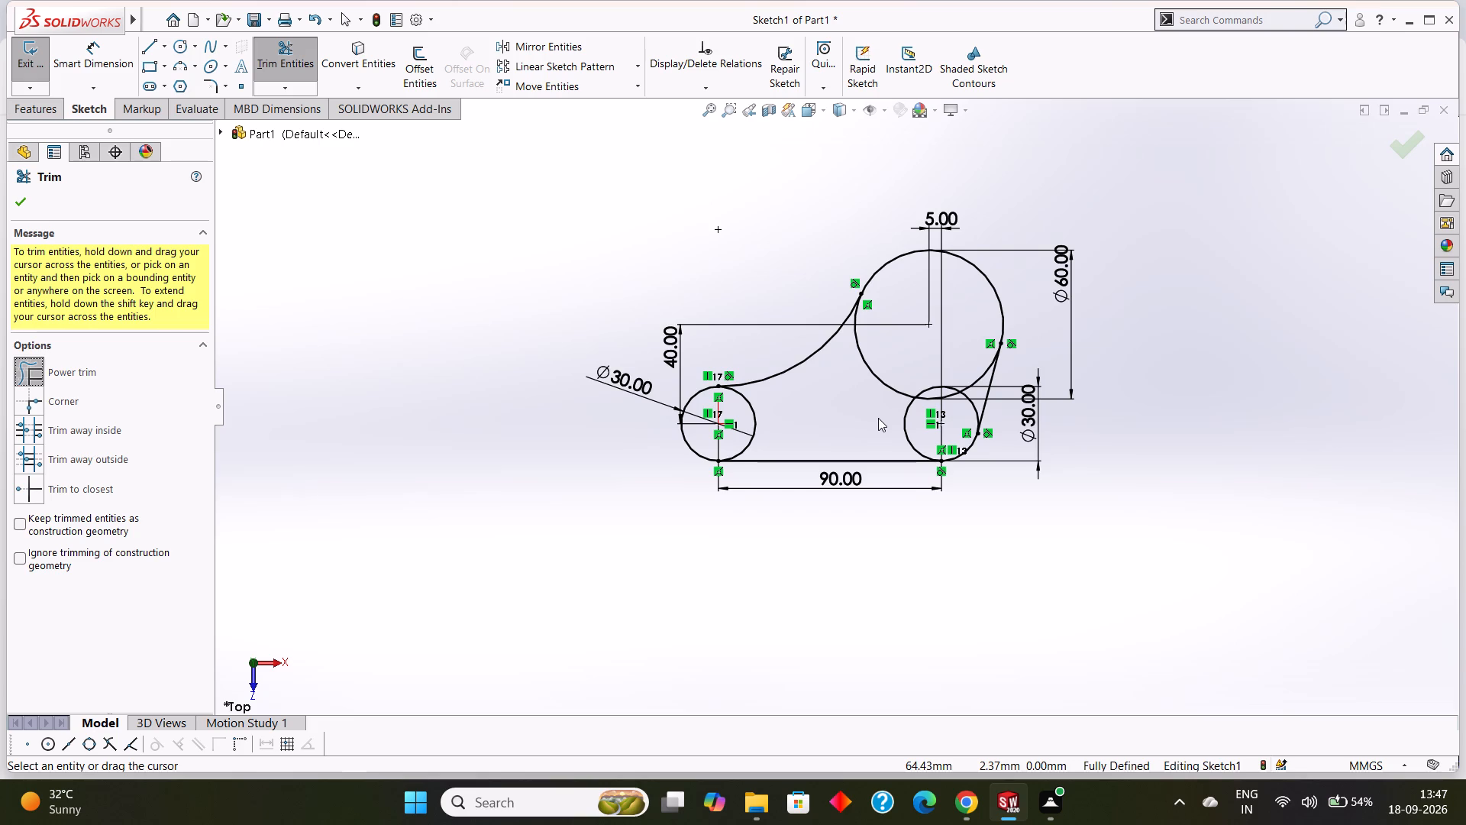
pyautogui.moveTo(890, 419); pyautogui.dragTo(915, 420)
pyautogui.scroll(-3, 911, 417)
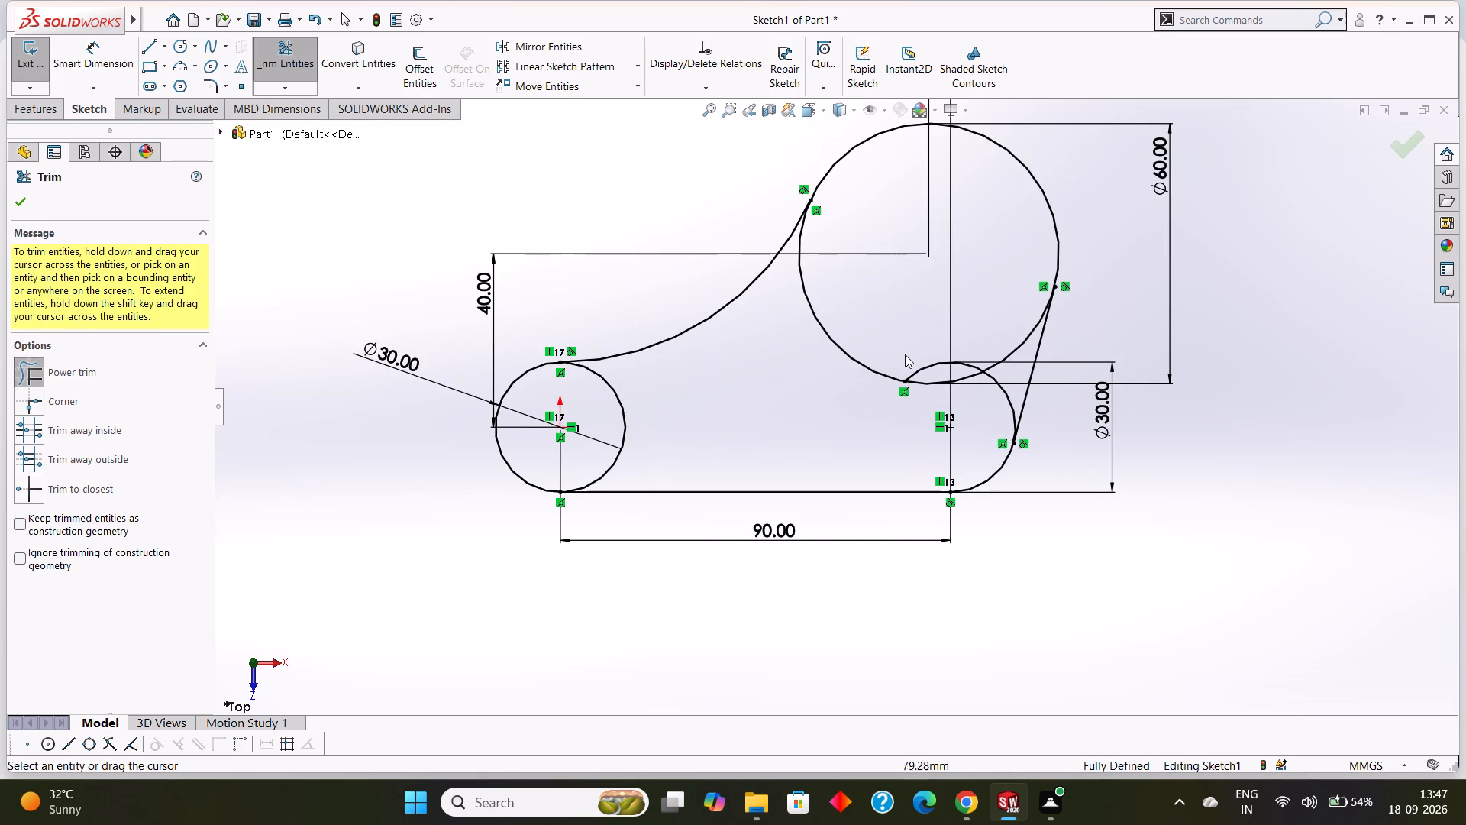
pyautogui.moveTo(915, 346); pyautogui.dragTo(925, 370)
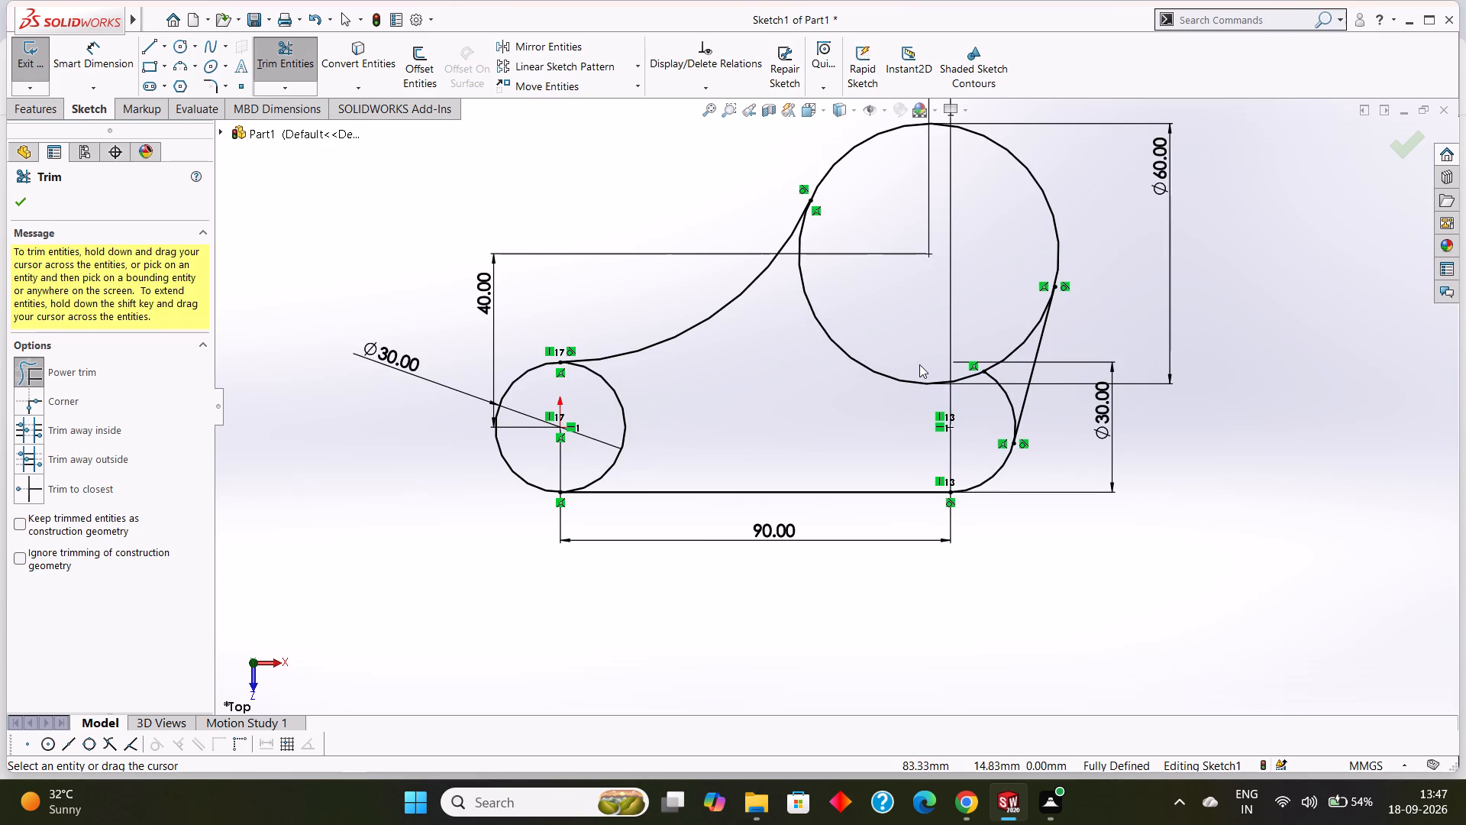
pyautogui.moveTo(980, 415); pyautogui.dragTo(999, 389)
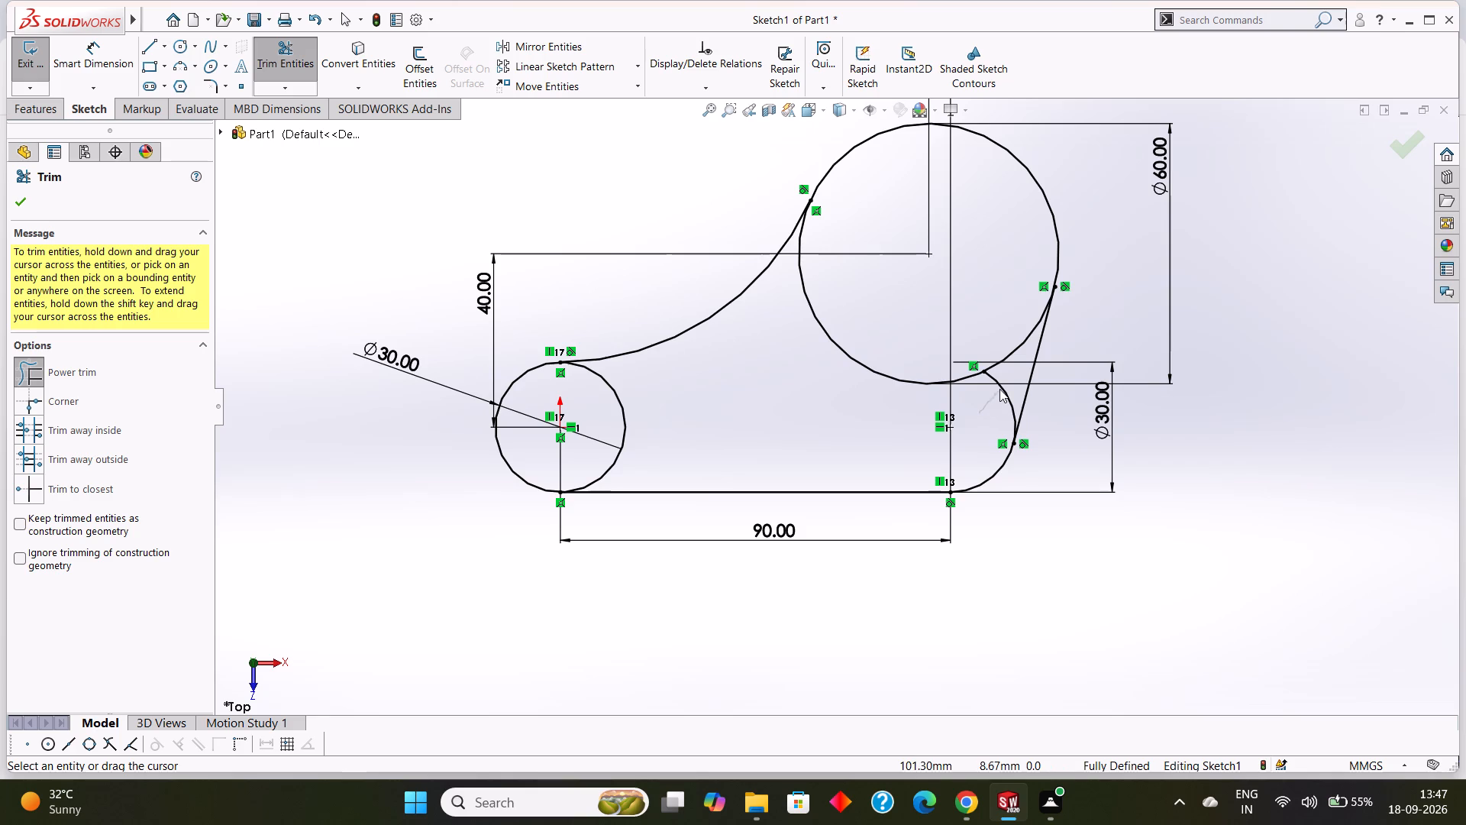
pyautogui.moveTo(999, 389); pyautogui.dragTo(1002, 387)
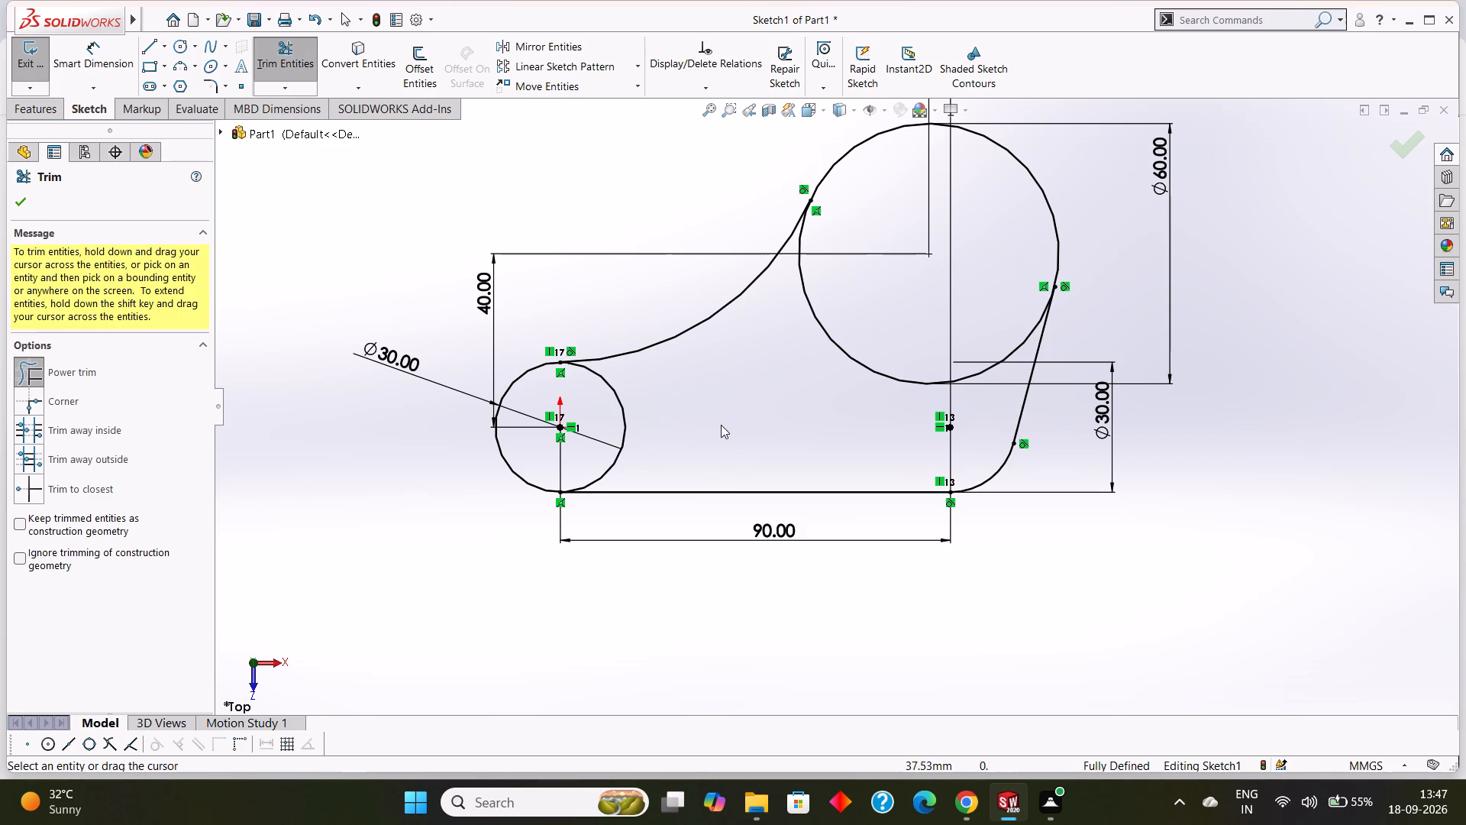
pyautogui.moveTo(700, 406); pyautogui.dragTo(622, 406)
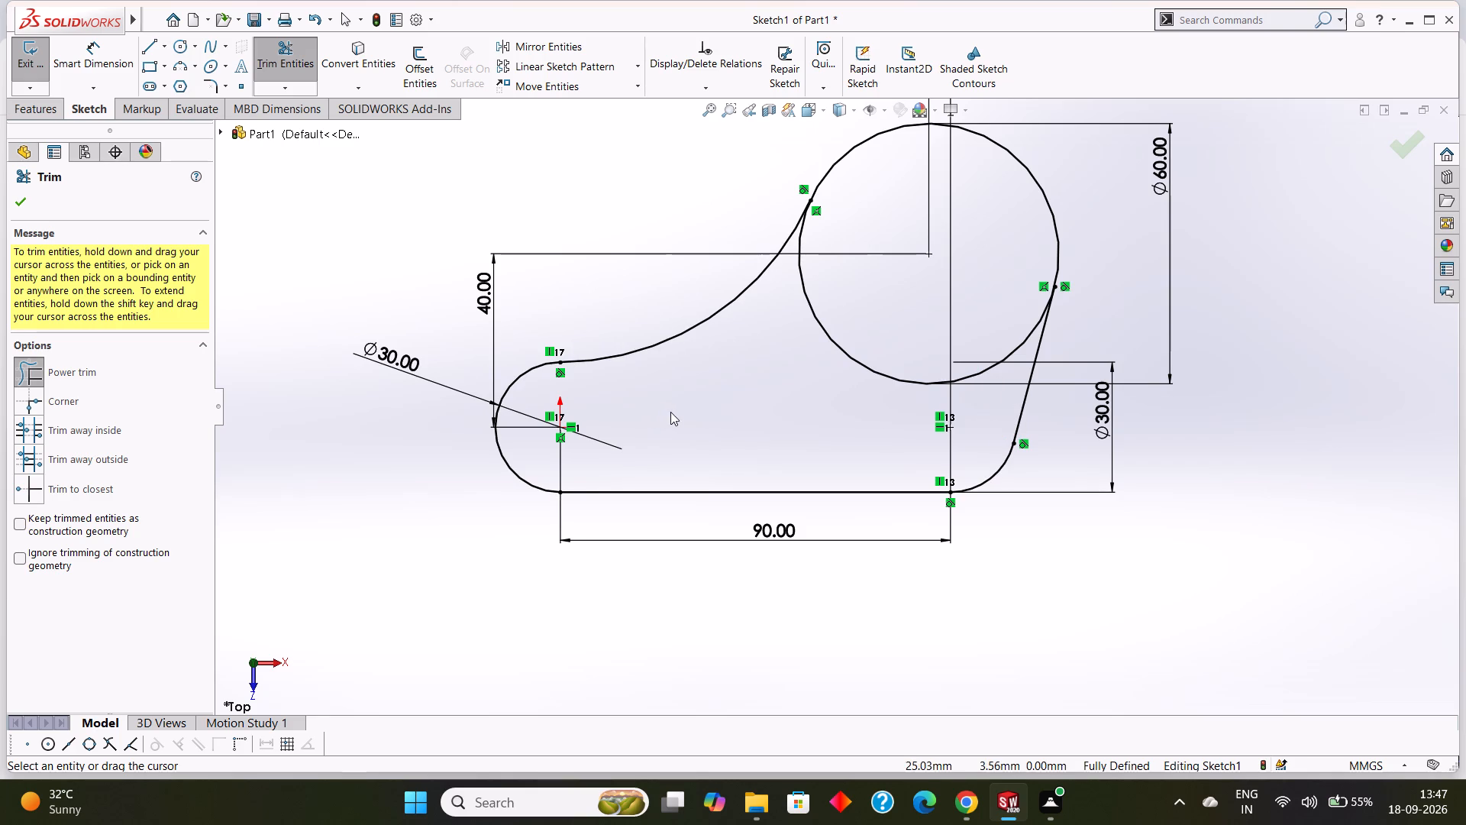
pyautogui.moveTo(820, 367); pyautogui.dragTo(851, 349)
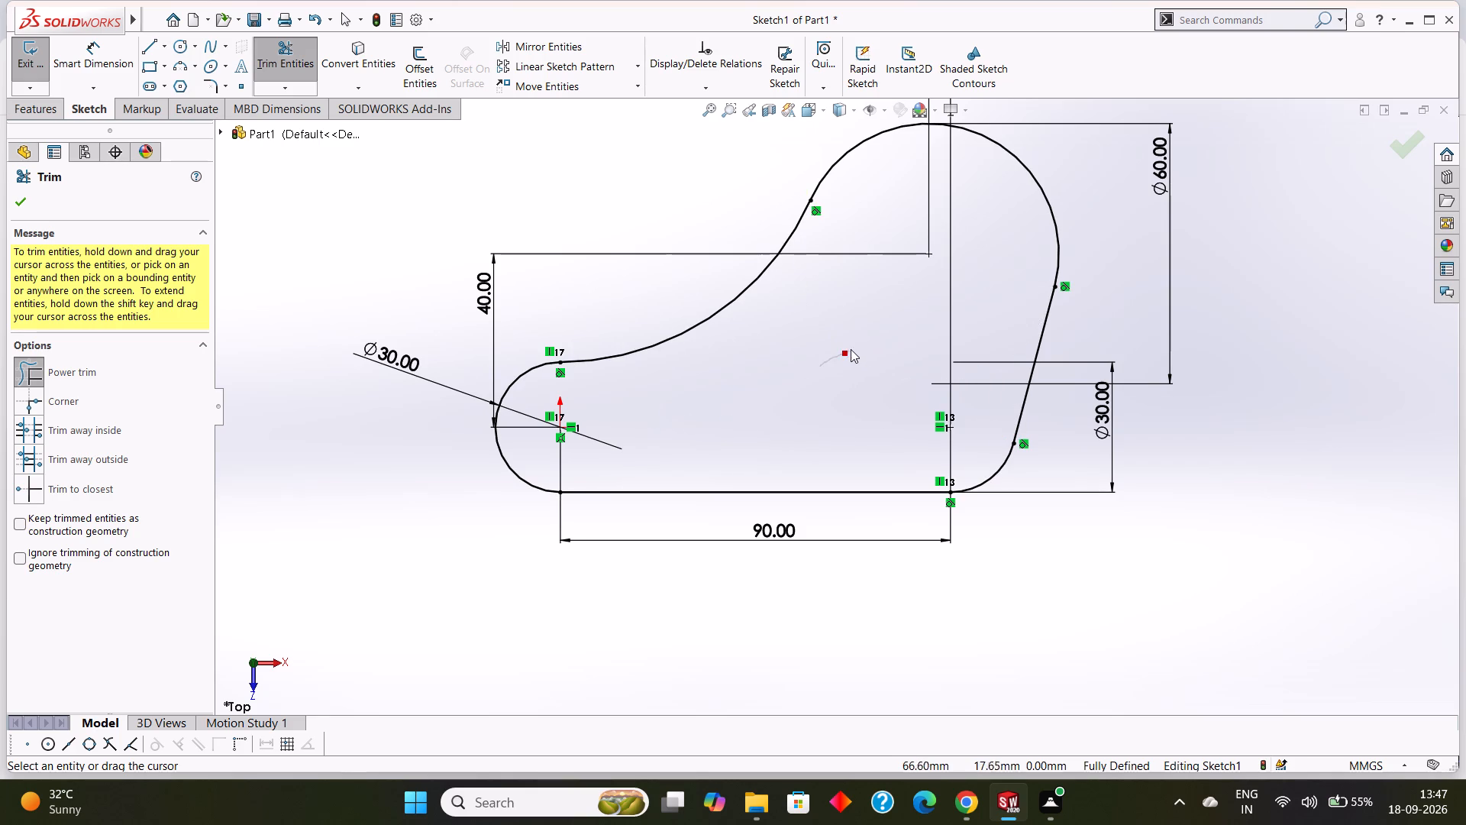
pyautogui.moveTo(851, 349); pyautogui.dragTo(854, 346)
pyautogui.scroll(2, 854, 345)
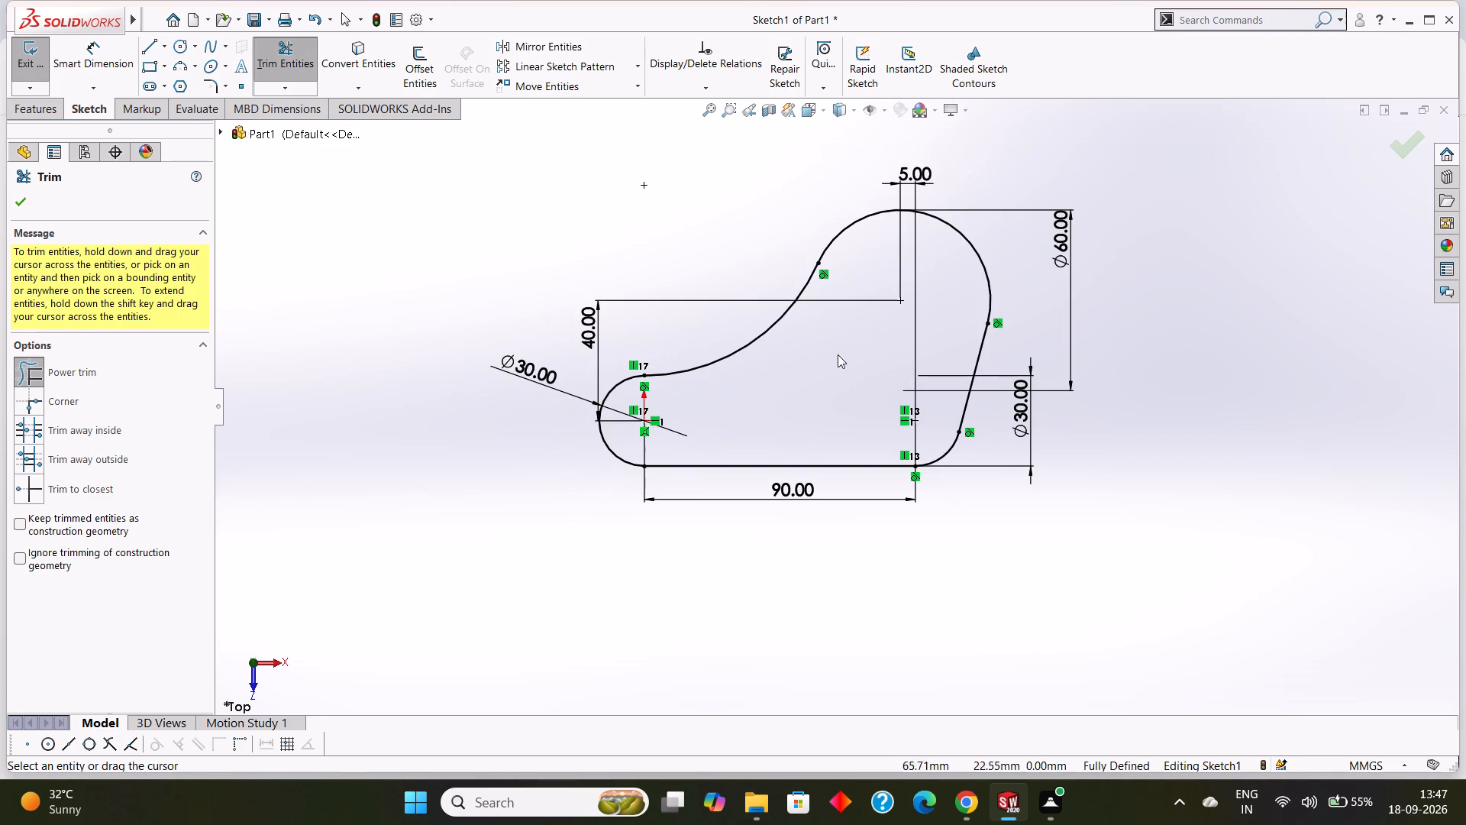
pyautogui.click(31, 205)
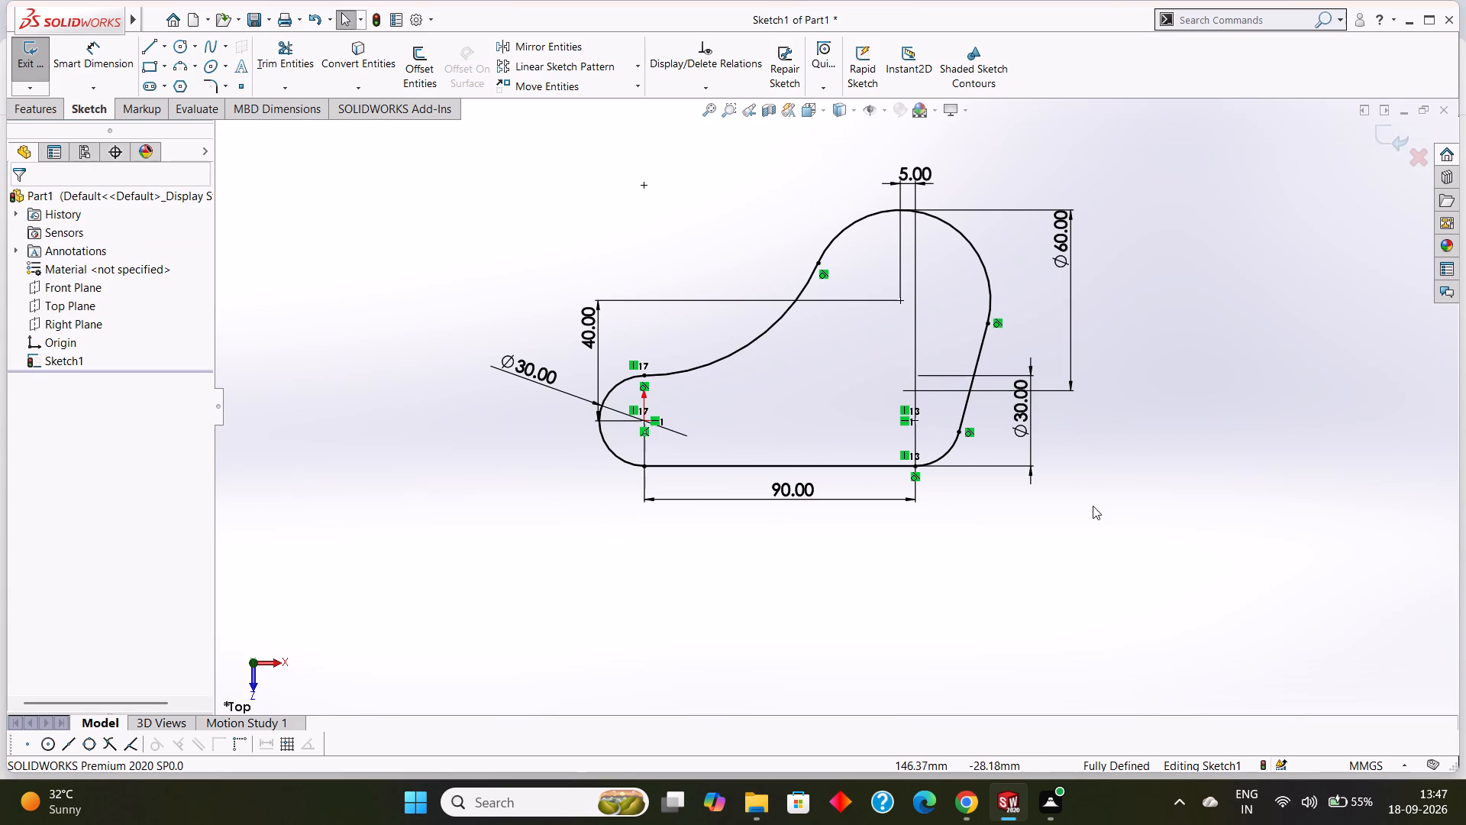
# Extrude the closed base profile as a boss with a Blind depth of 15 mm.
pyautogui.scroll(1, 1095, 504)
pyautogui.scroll(-1, 1079, 445)
pyautogui.scroll(2, 1079, 445)
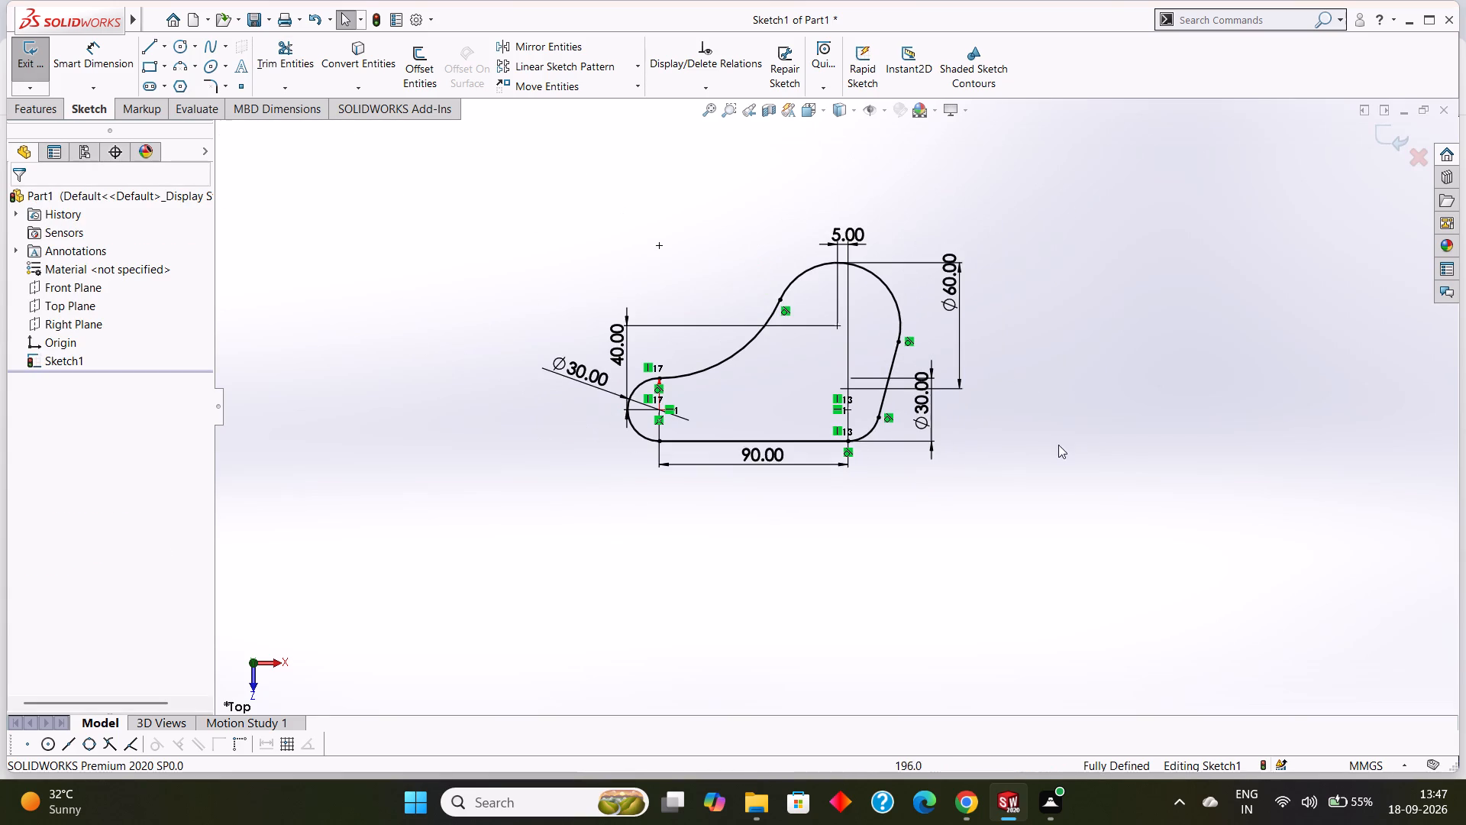
pyautogui.scroll(2, 789, 418)
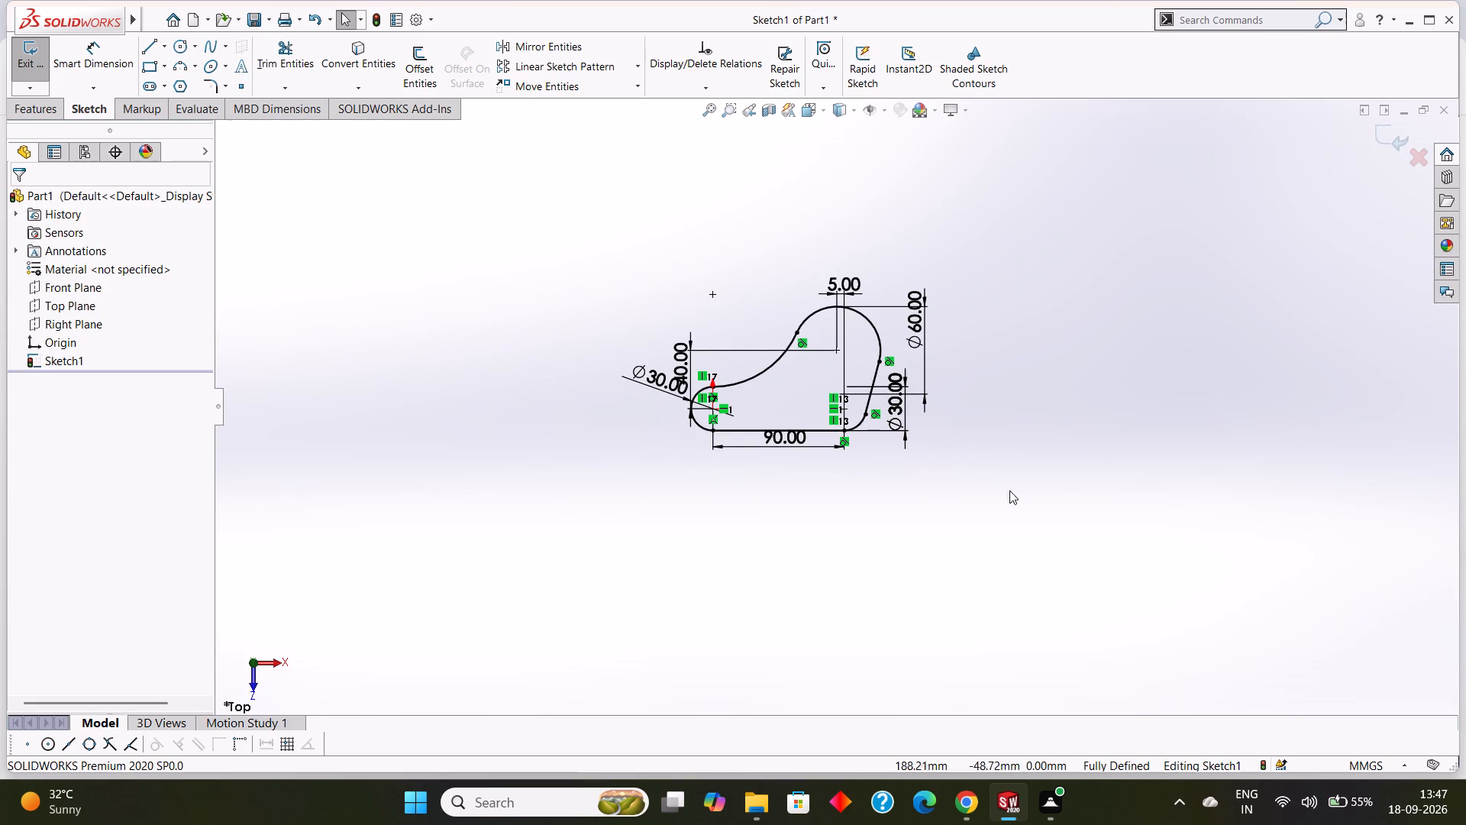
pyautogui.scroll(1, 783, 477)
pyautogui.scroll(-2, 822, 356)
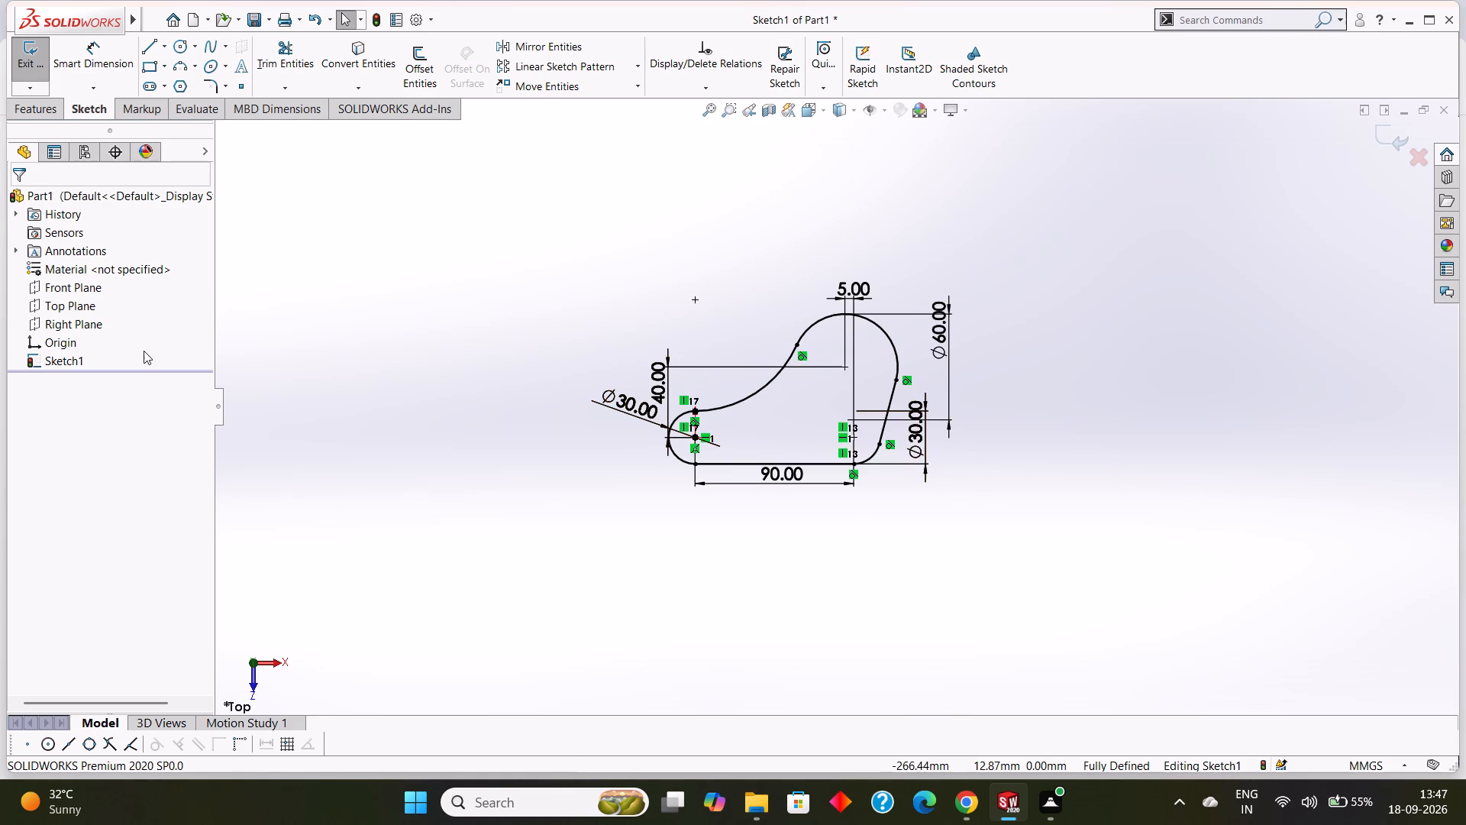
pyautogui.click(19, 114)
pyautogui.click(40, 64)
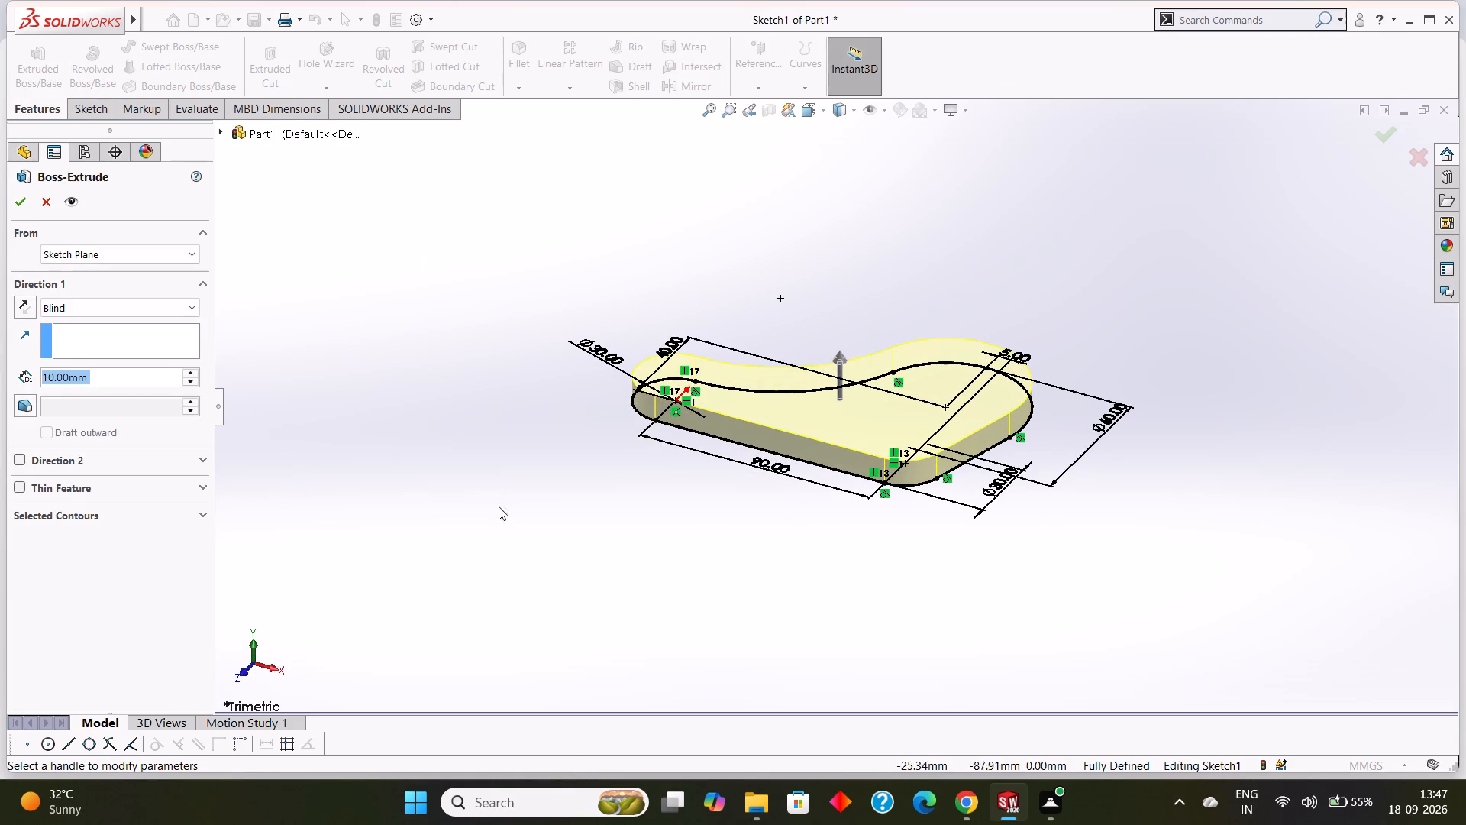
pyautogui.write('15')
pyautogui.press('Return')
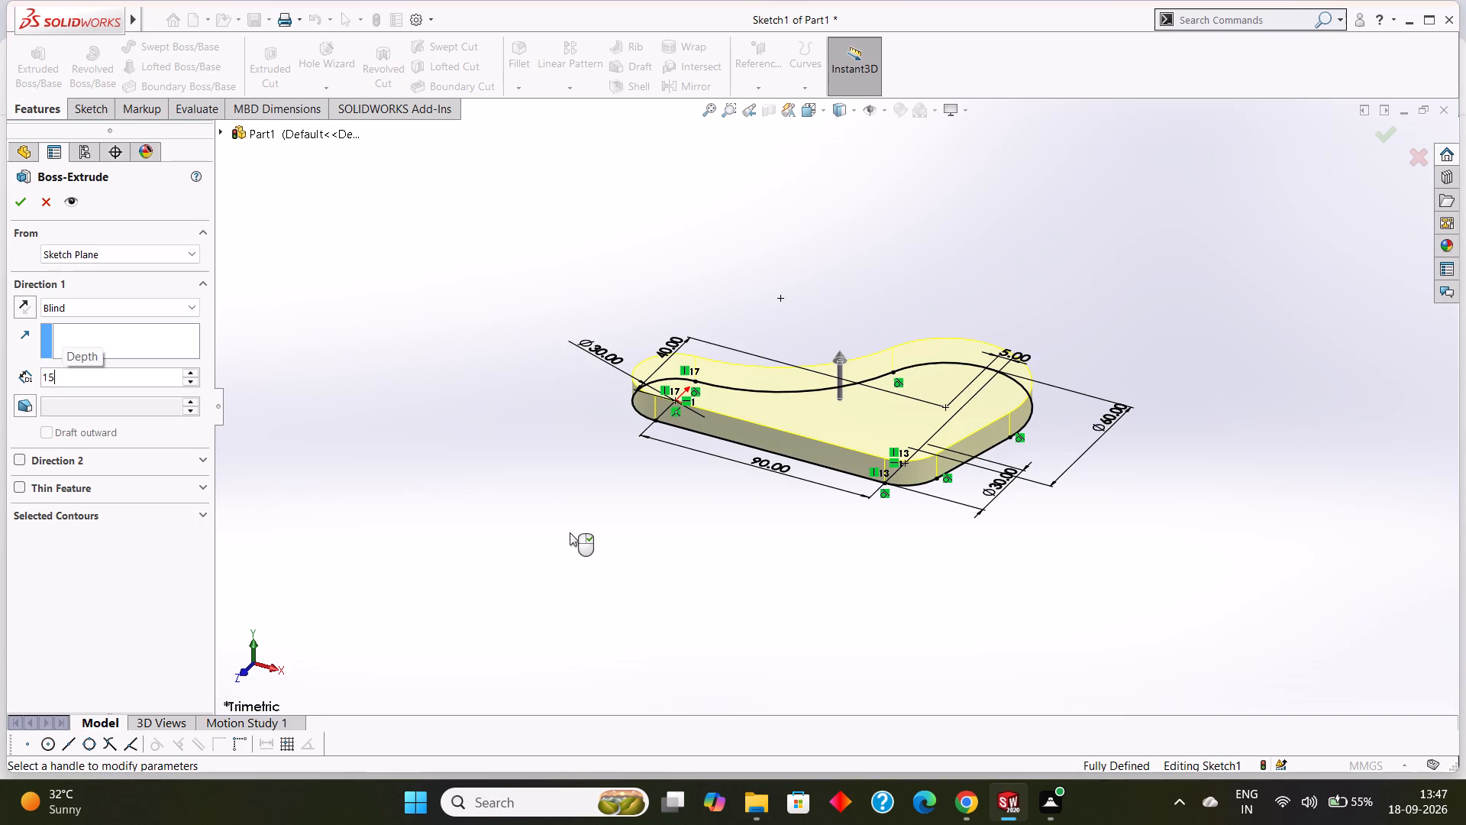
pyautogui.click(17, 202)
pyautogui.click(501, 464)
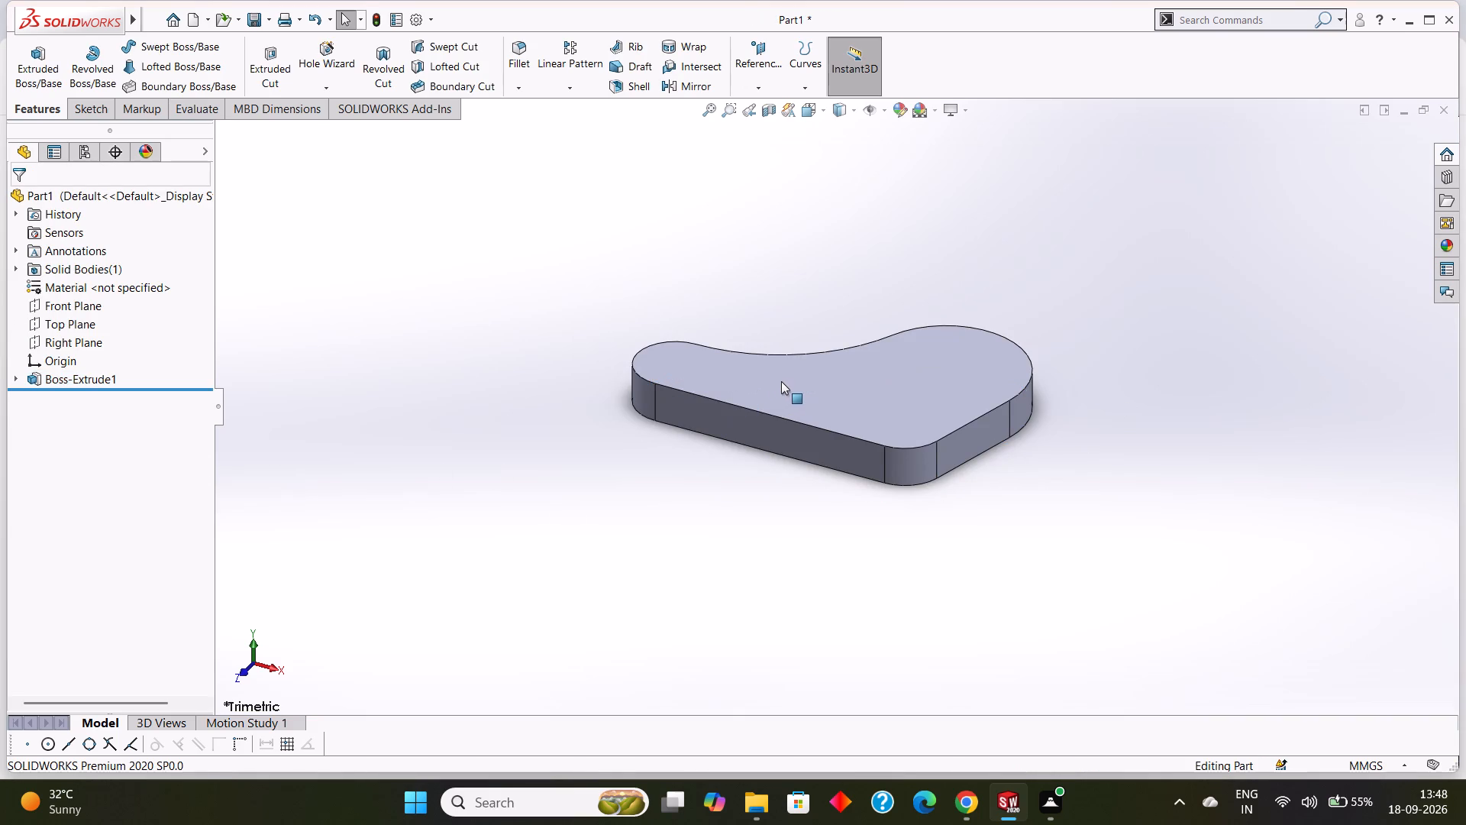
# On the plate's top face, sketch a horizontal straight slot starting at the origin, about 41 mm between centres and 11 mm wide.
pyautogui.click(783, 381)
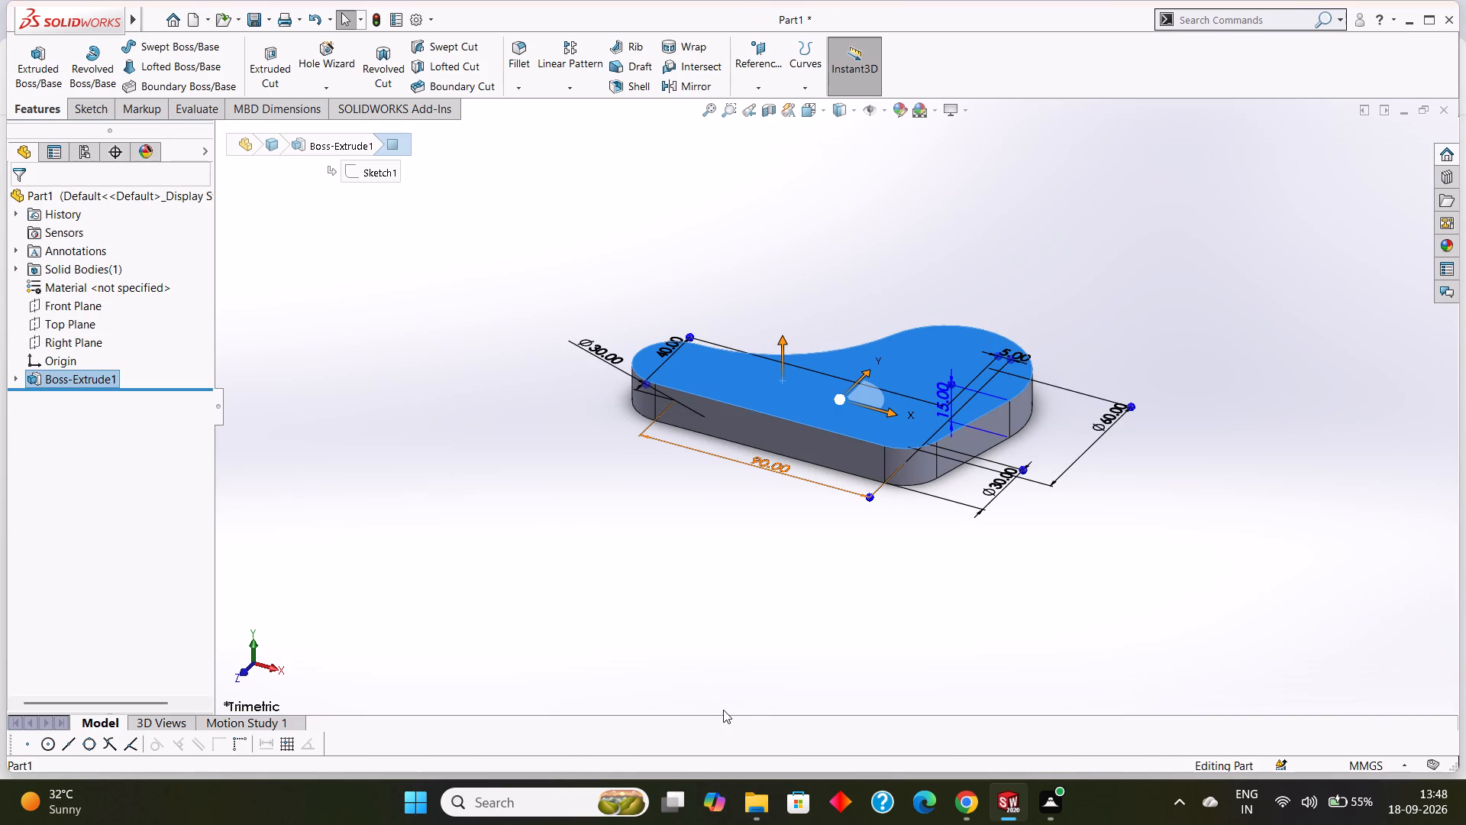
pyautogui.hotkey('ctrl', '8')
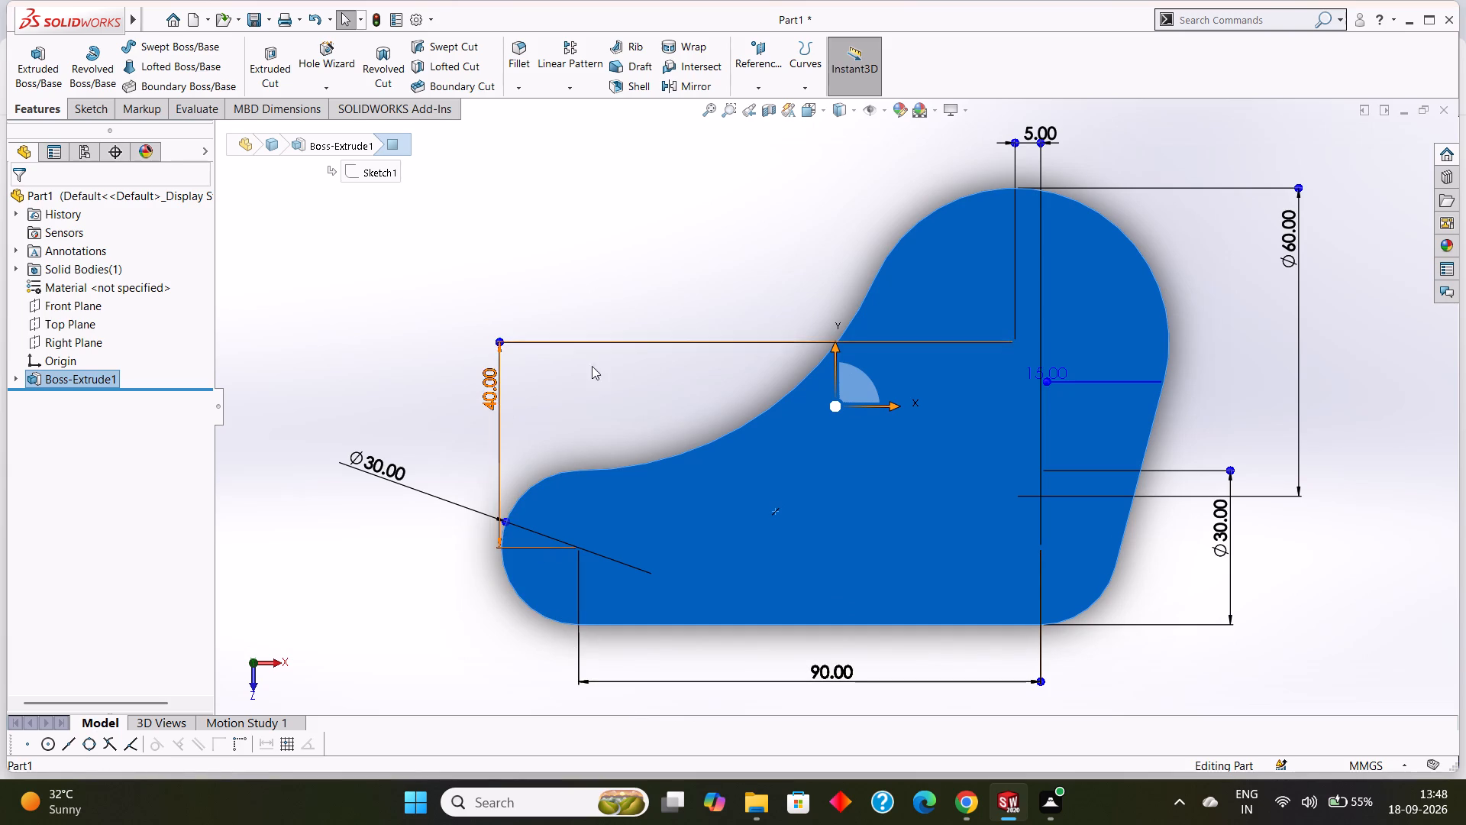
pyautogui.rightClick(906, 406)
pyautogui.click(942, 380)
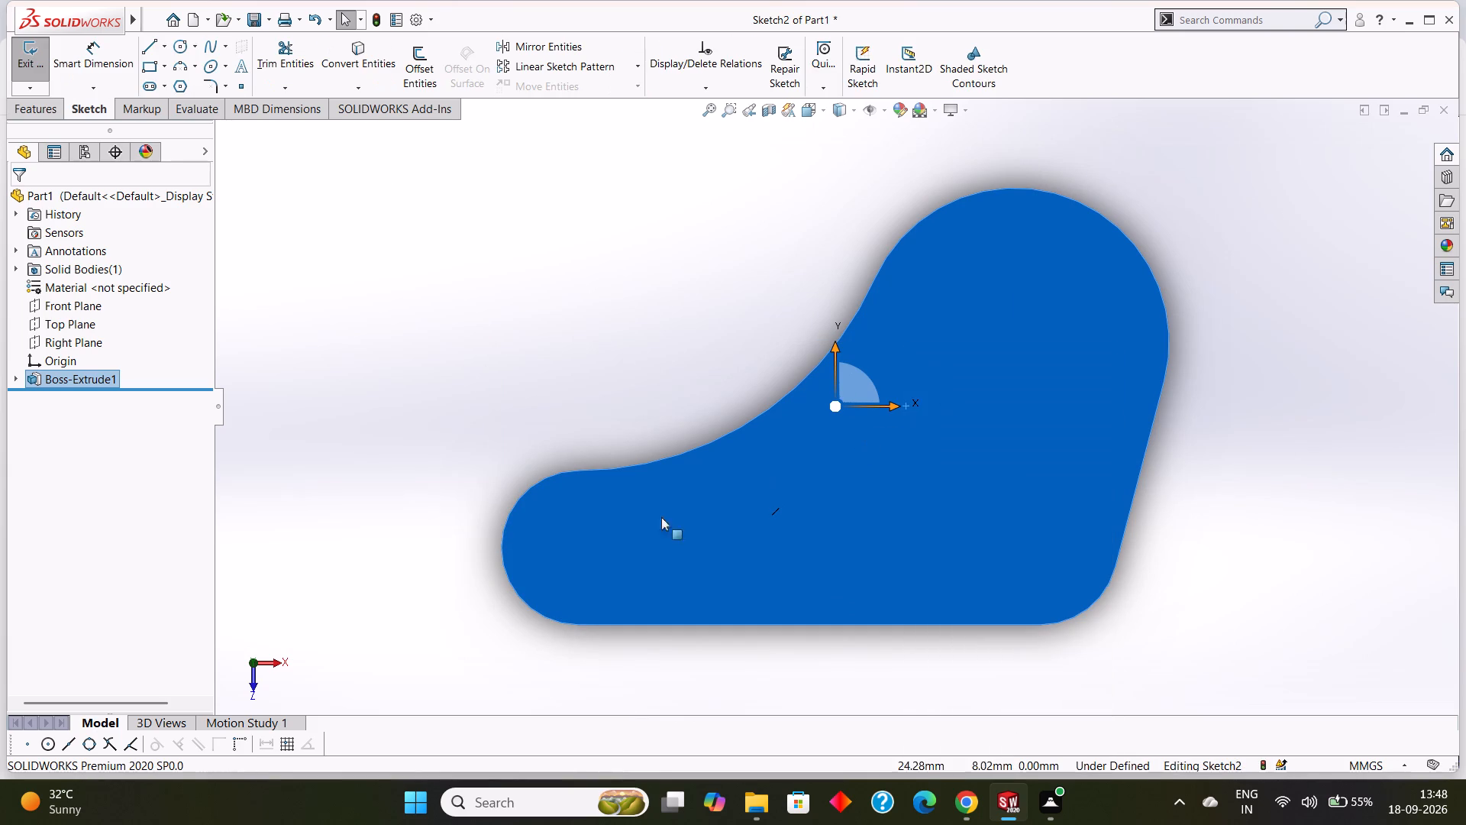
pyautogui.press('Escape')
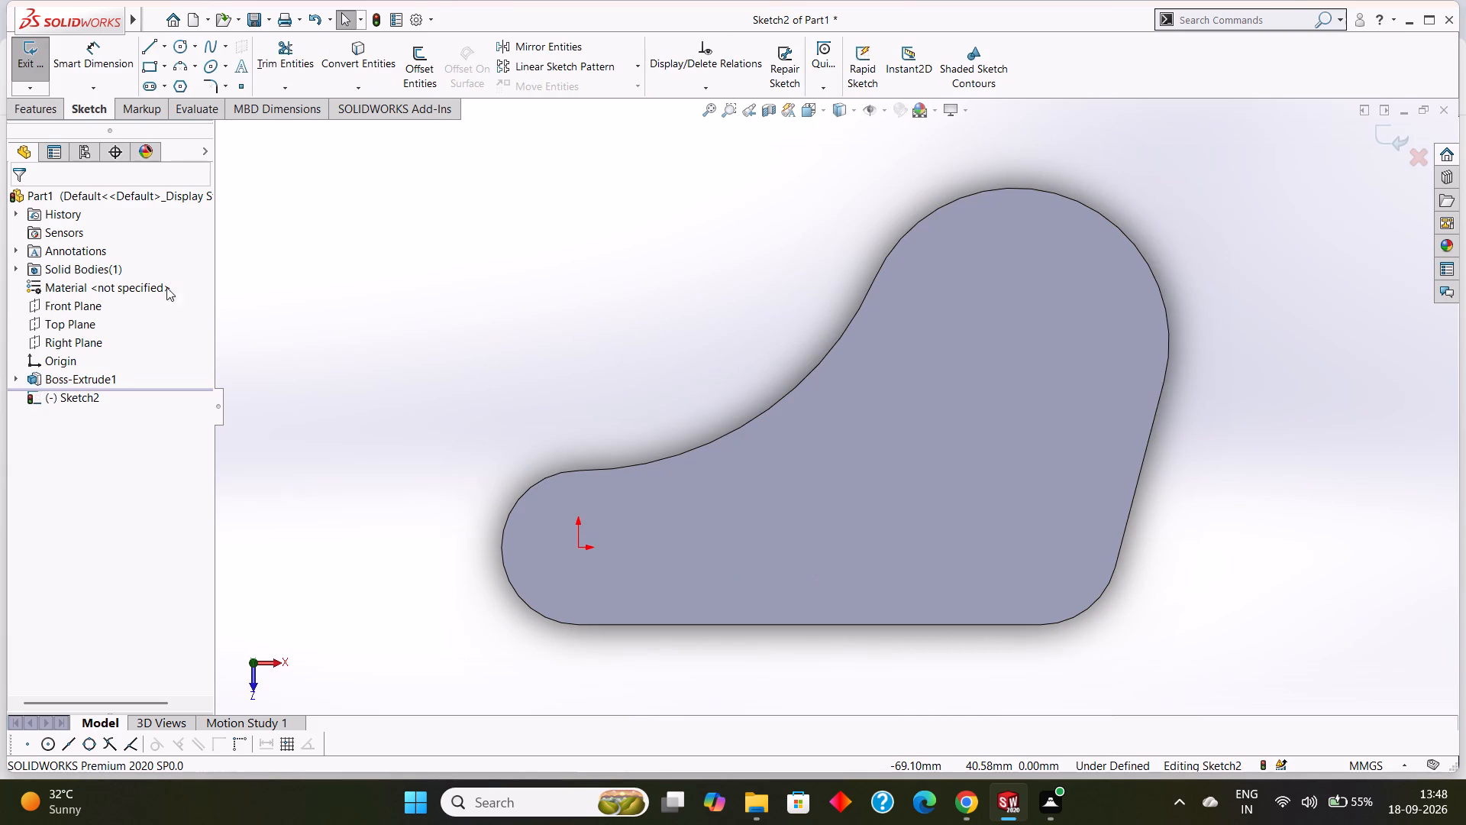
pyautogui.click(163, 90)
pyautogui.click(172, 102)
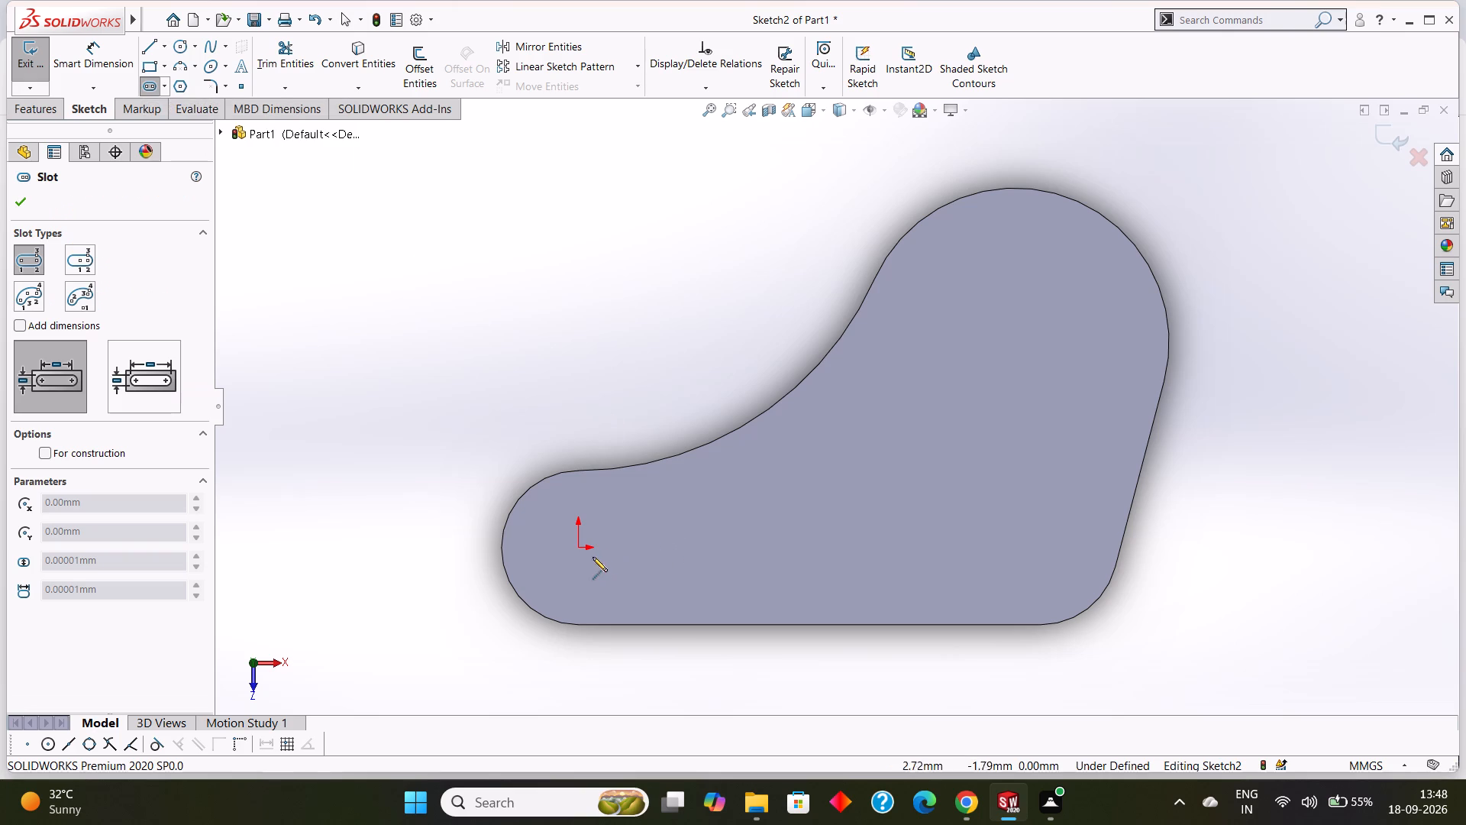
pyautogui.click(577, 547)
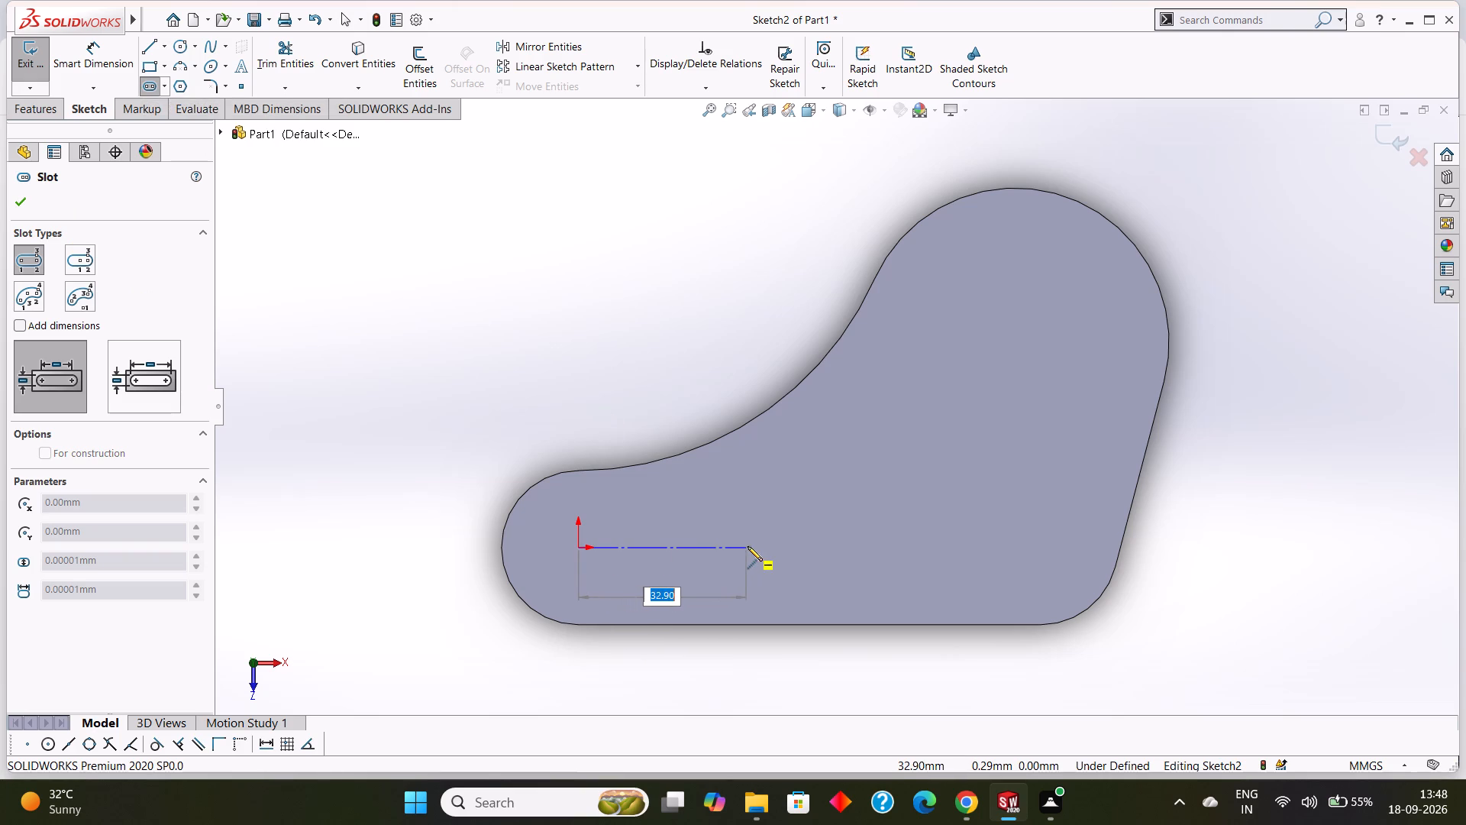
pyautogui.click(789, 543)
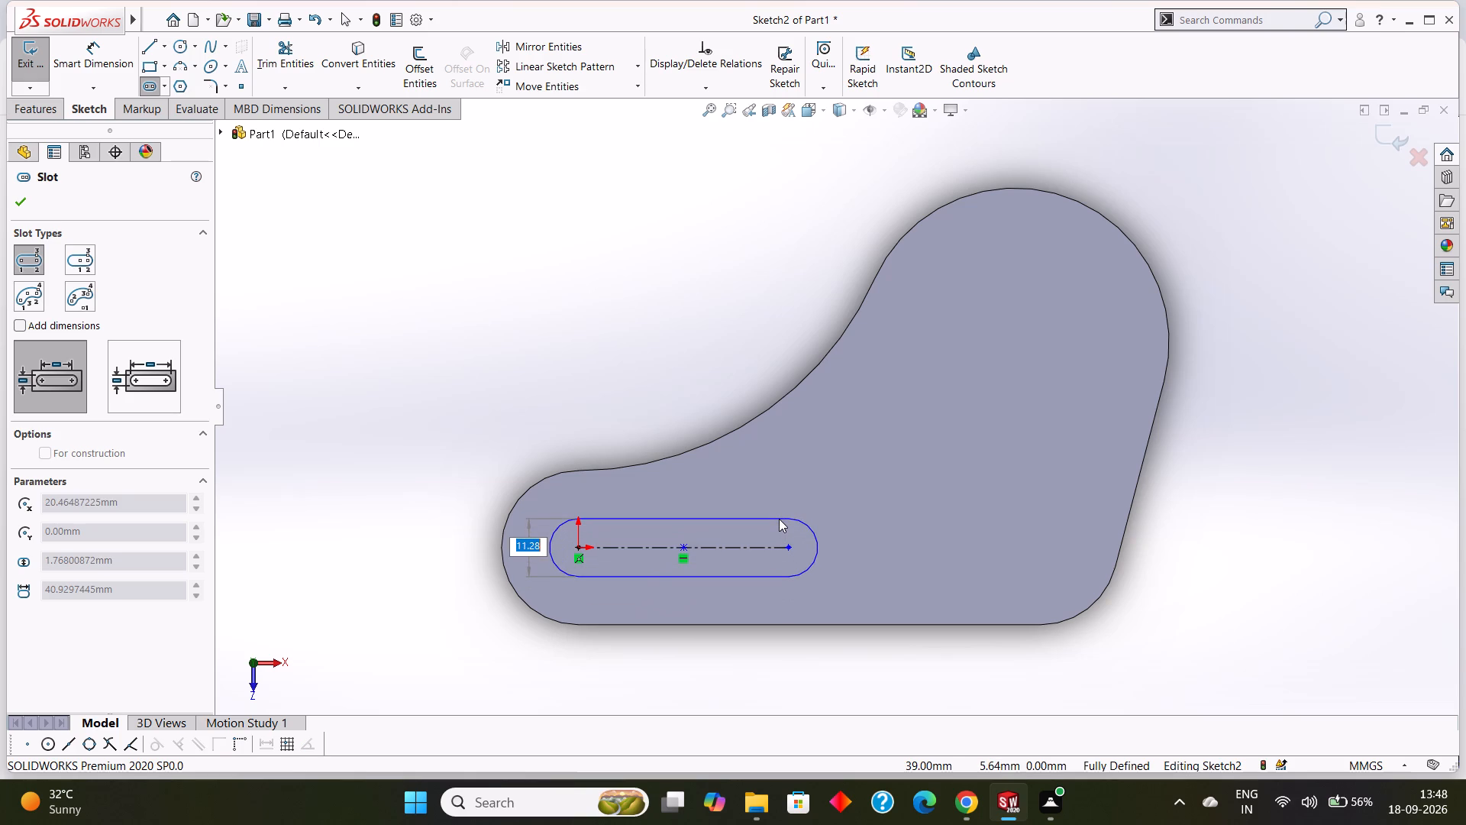
pyautogui.click(779, 519)
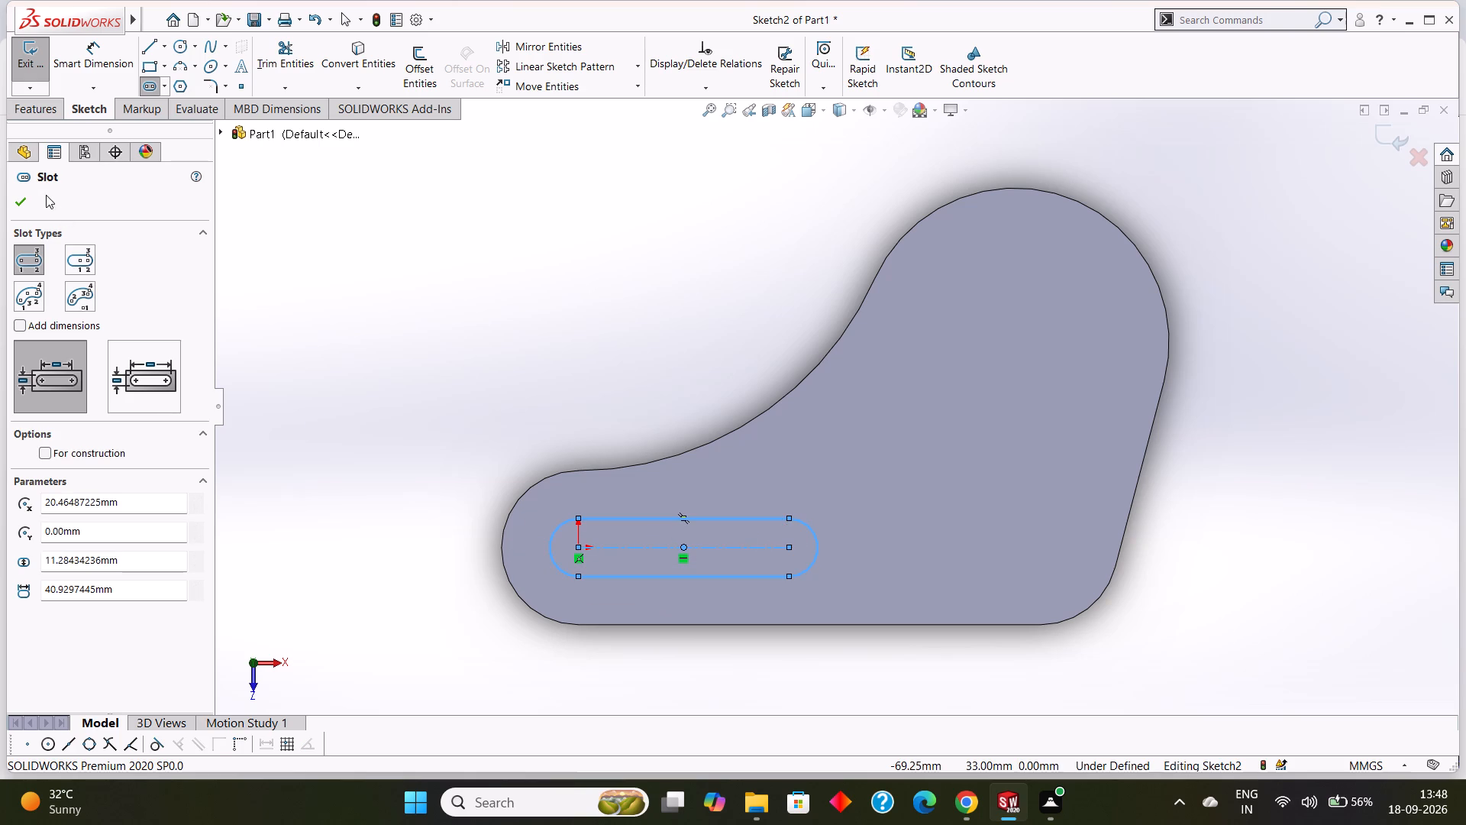
pyautogui.click(22, 205)
# Dimension the slot with a 40 mm centre-to-centre length and a 6 mm end radius.
pyautogui.click(98, 64)
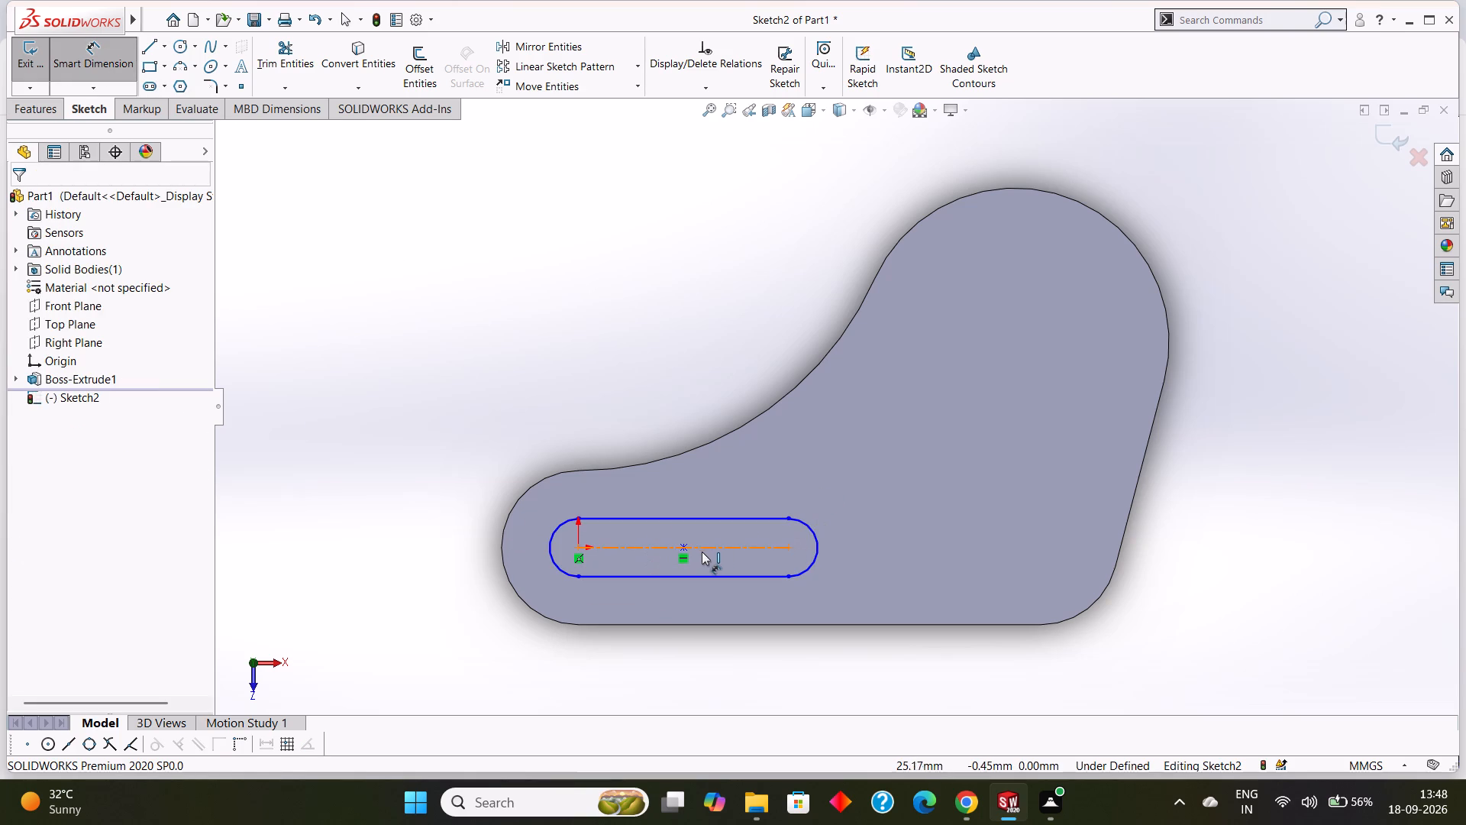
pyautogui.click(639, 548)
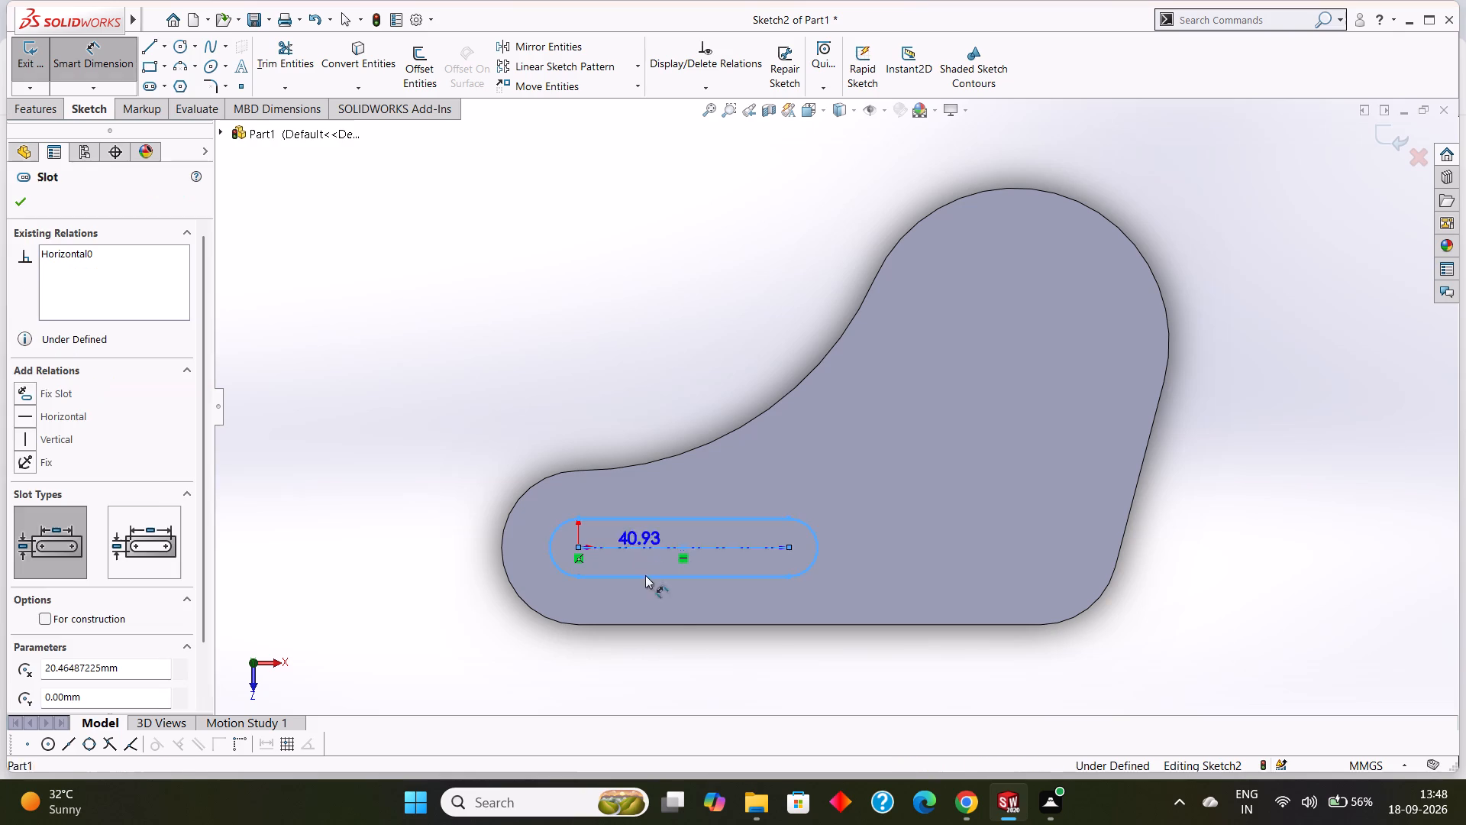
pyautogui.click(683, 643)
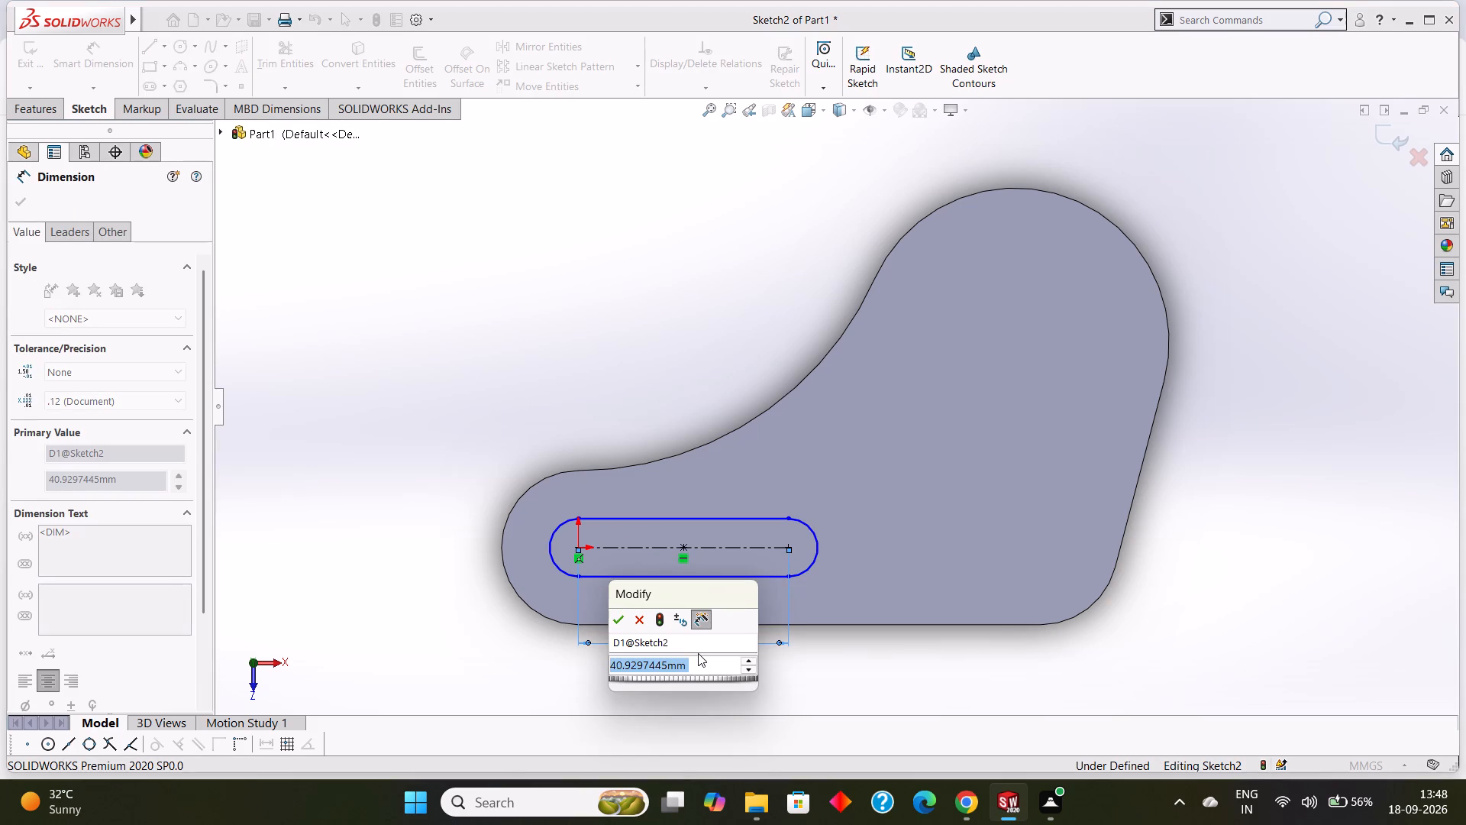
pyautogui.write('40')
pyautogui.press('Return')
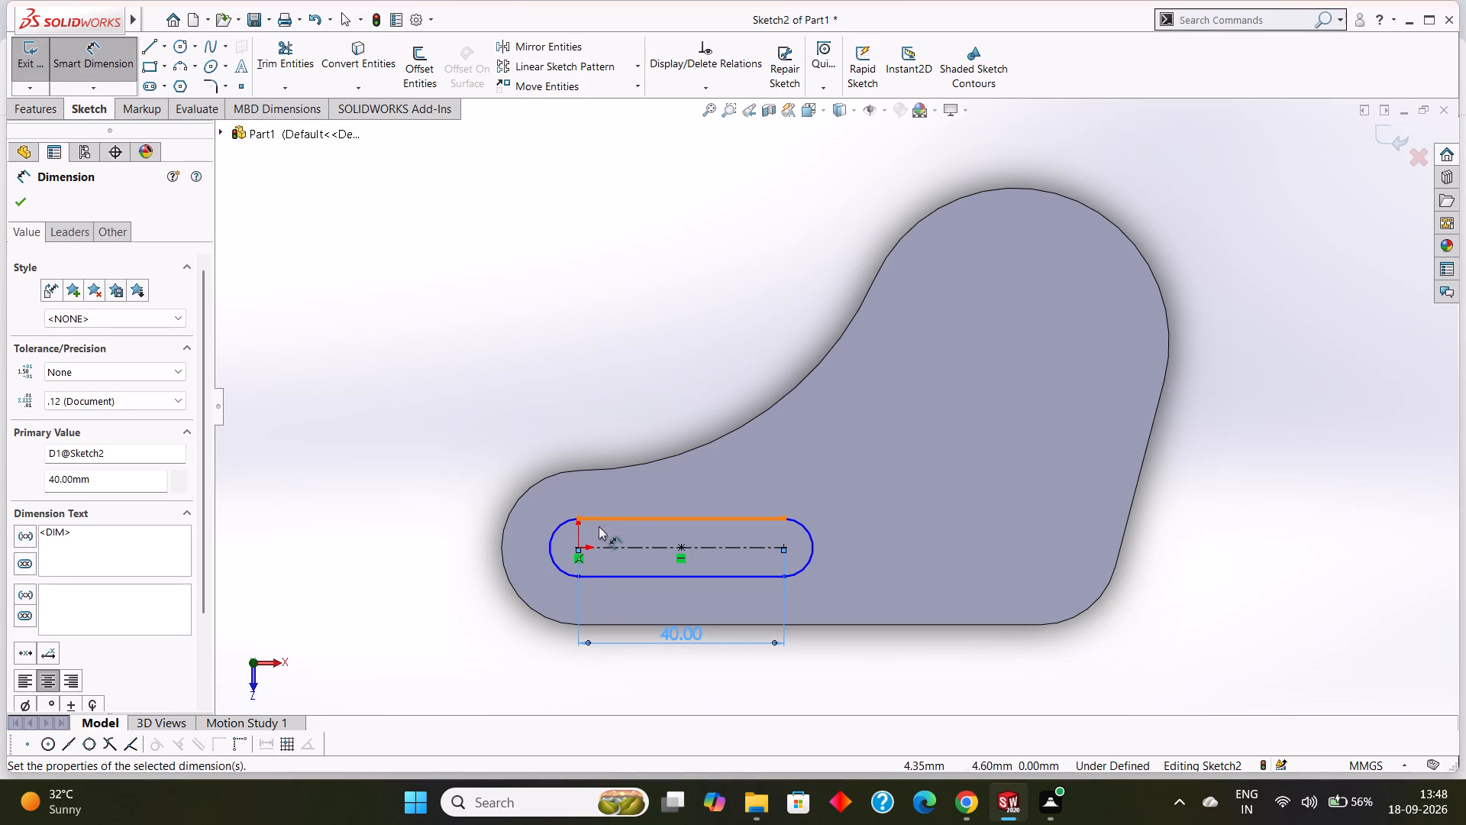
pyautogui.click(557, 529)
pyautogui.click(460, 481)
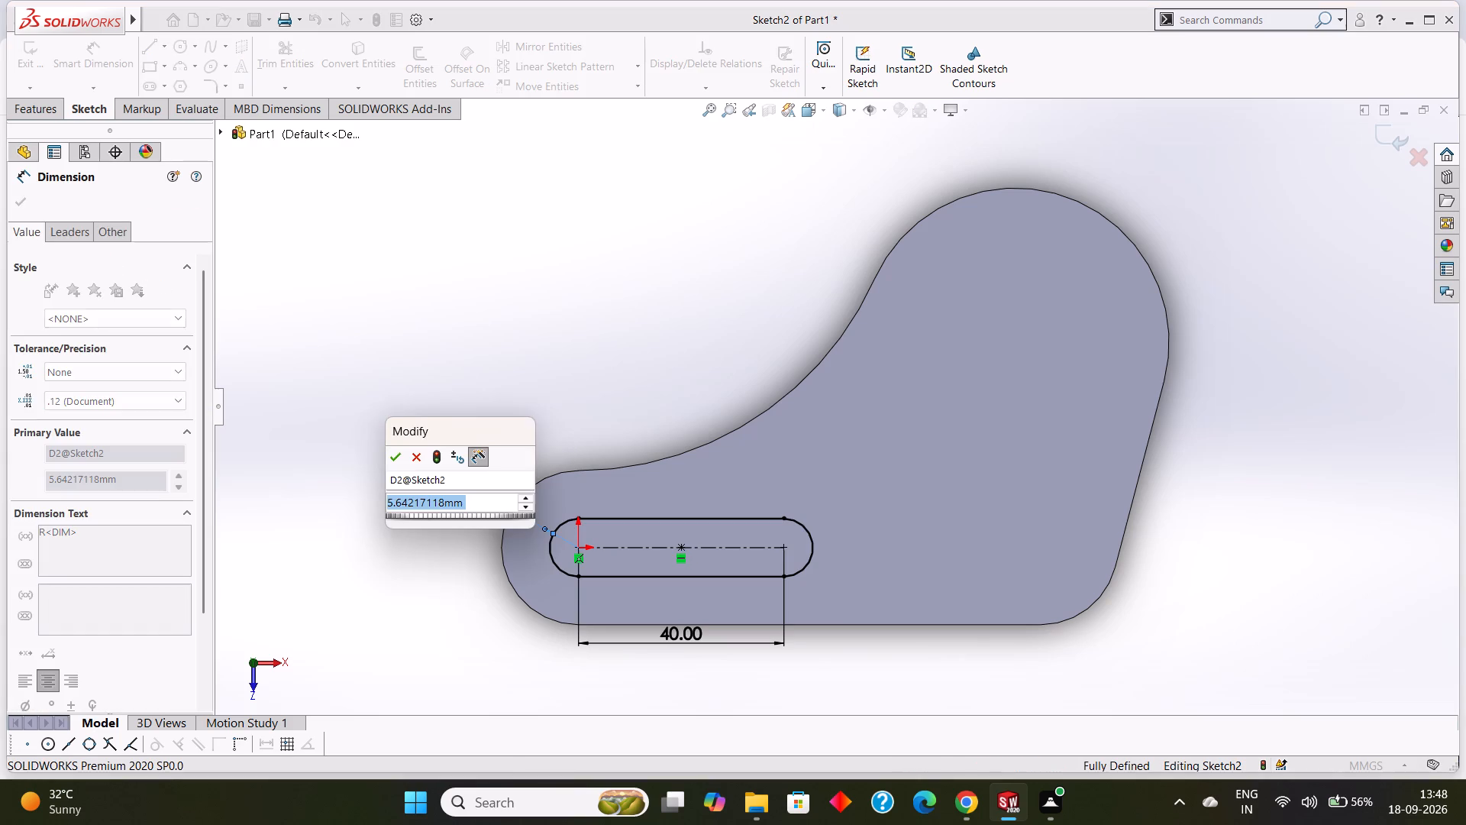
pyautogui.press('6')
pyautogui.press('Return')
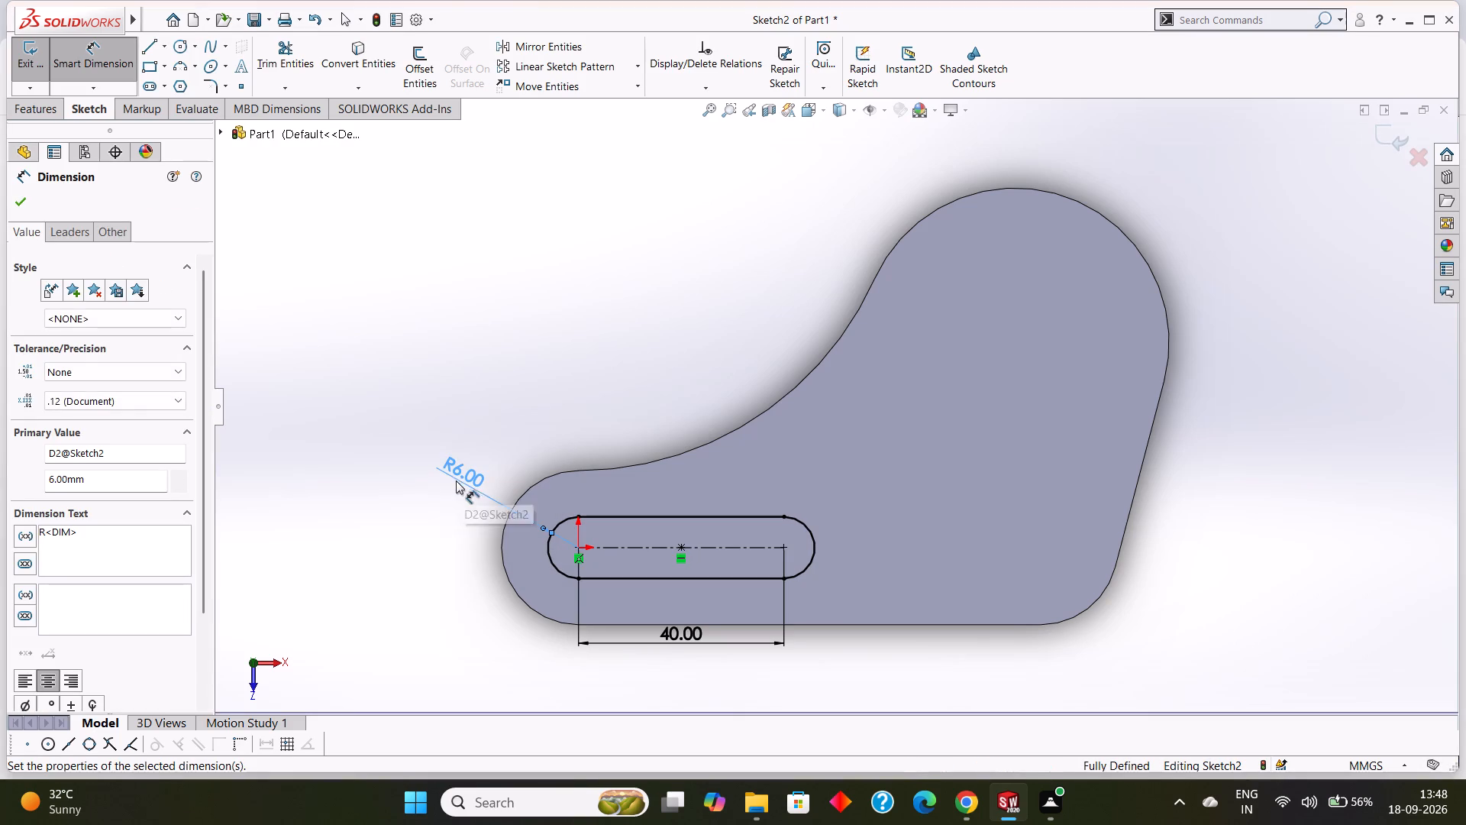
pyautogui.click(21, 207)
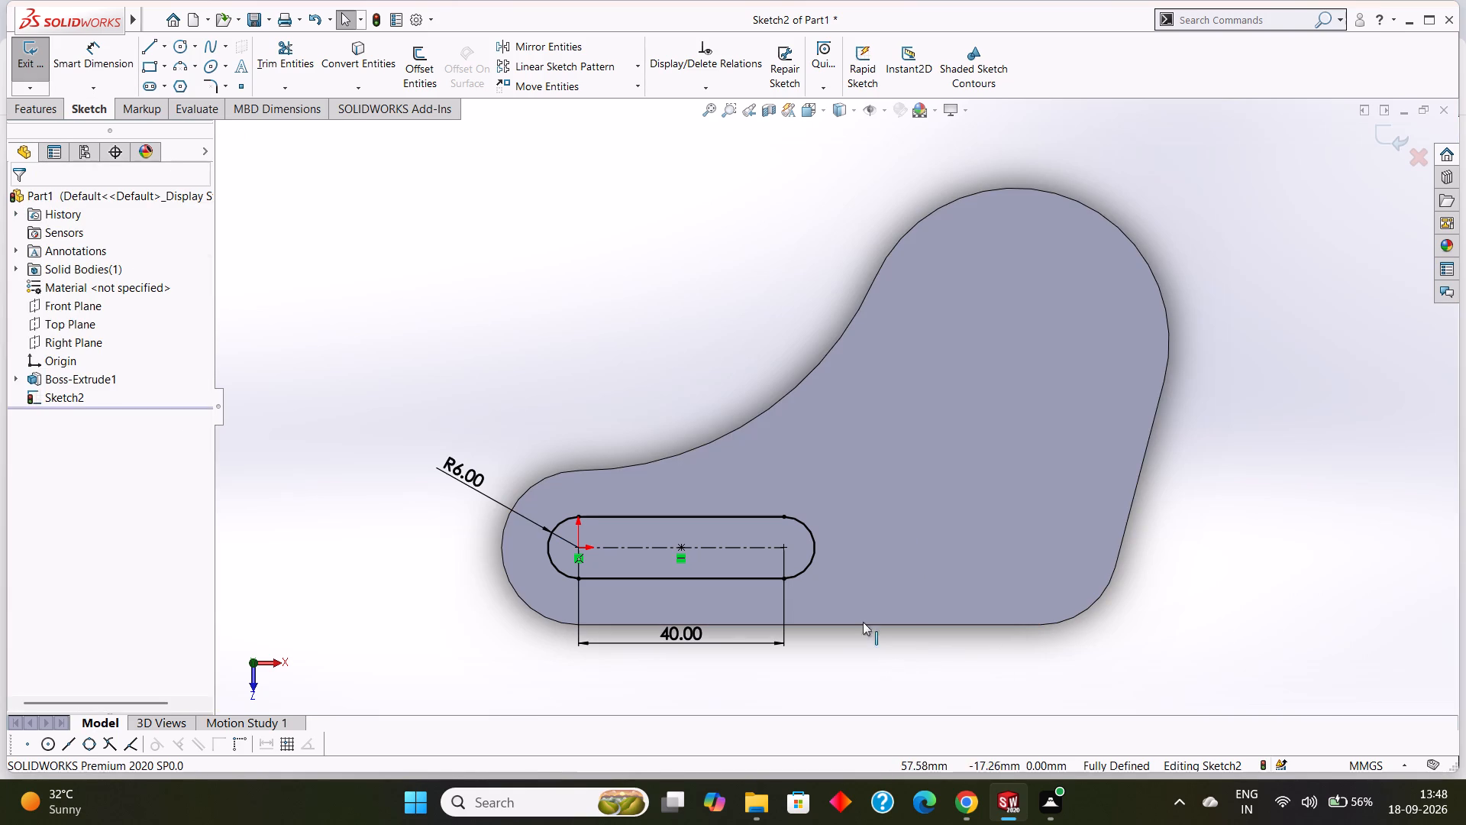
# Cut the slot profile through the plate with an Extruded Cut set to Through All.
pyautogui.click(30, 112)
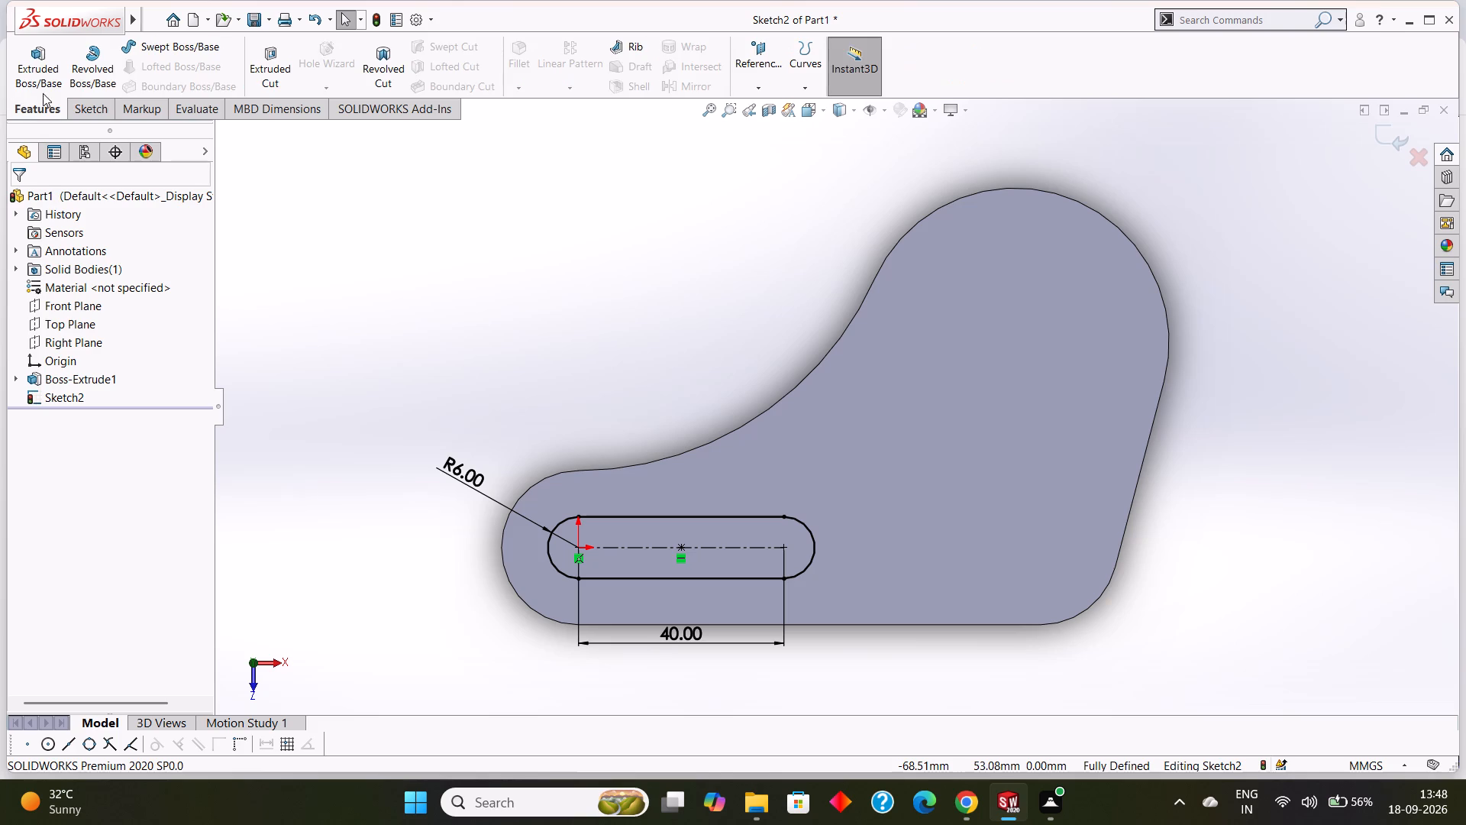
pyautogui.click(272, 74)
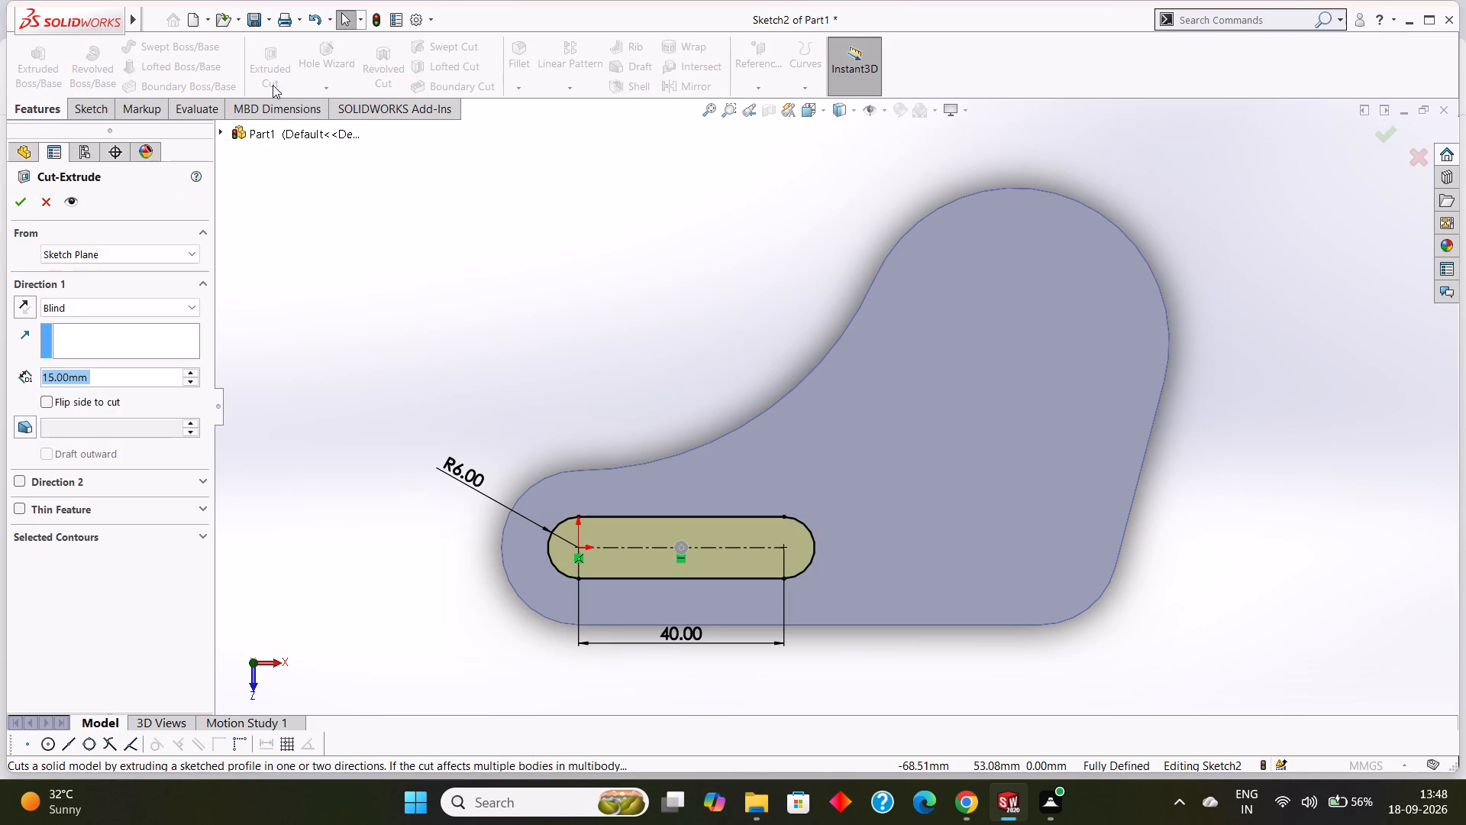
pyautogui.click(92, 304)
pyautogui.click(98, 334)
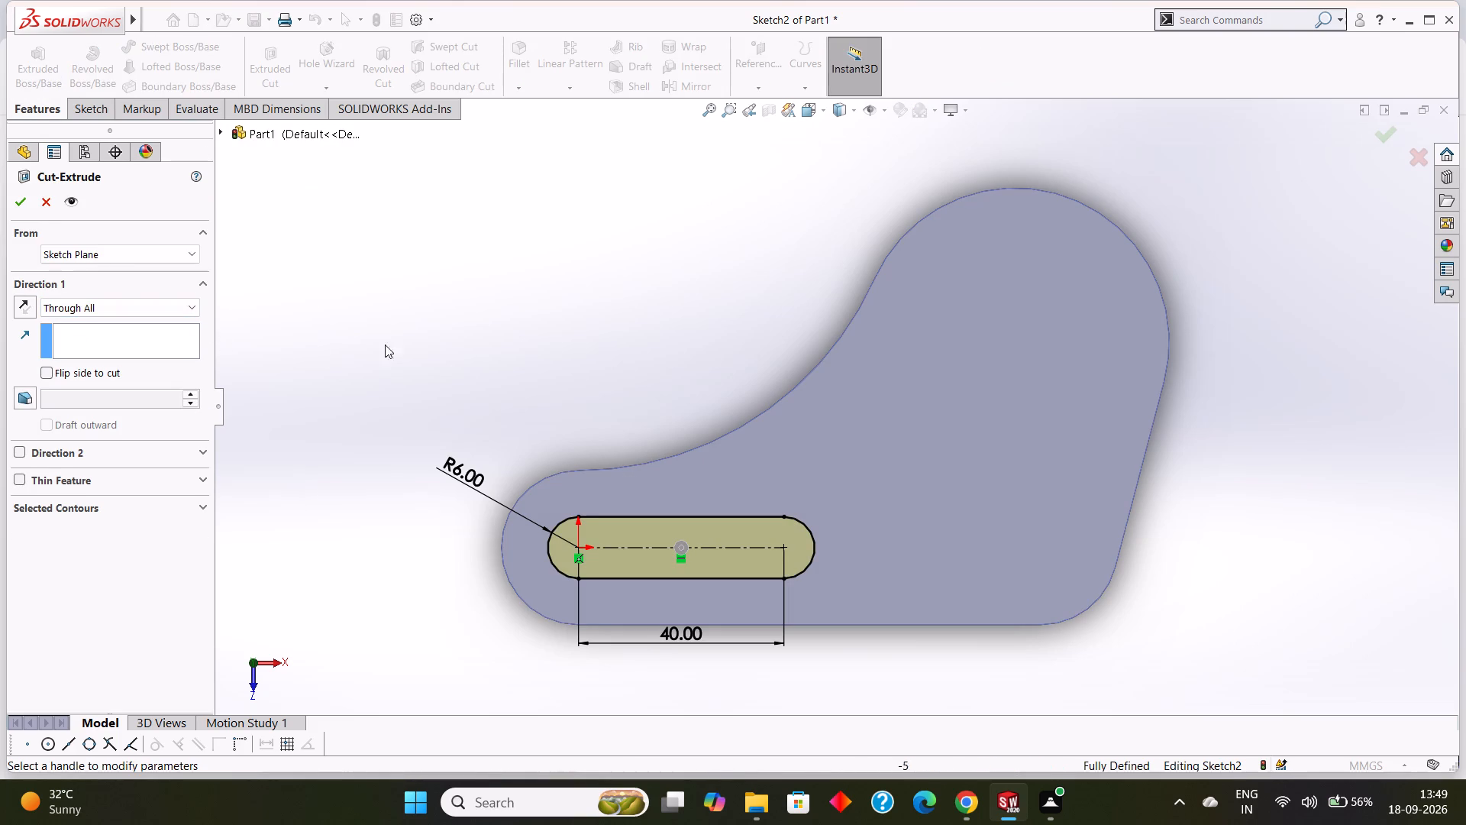
pyautogui.click(21, 195)
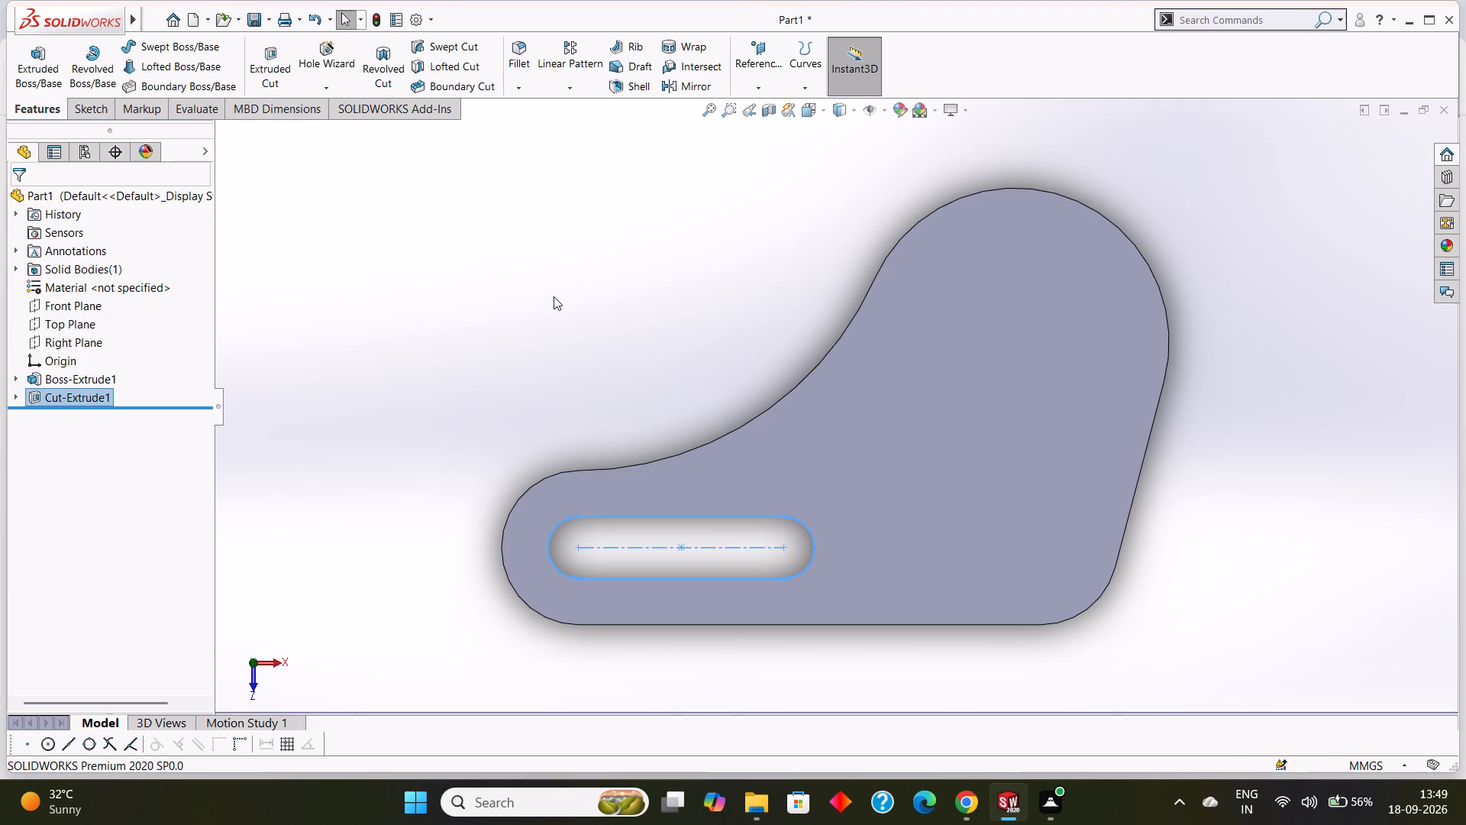
# On the plate's top face, sketch a 15 mm radius circle centred on the rounded lower corner's arc centre, 90 mm from the origin.
pyautogui.click(554, 296)
pyautogui.moveTo(618, 364); pyautogui.dragTo(605, 360, button='middle')
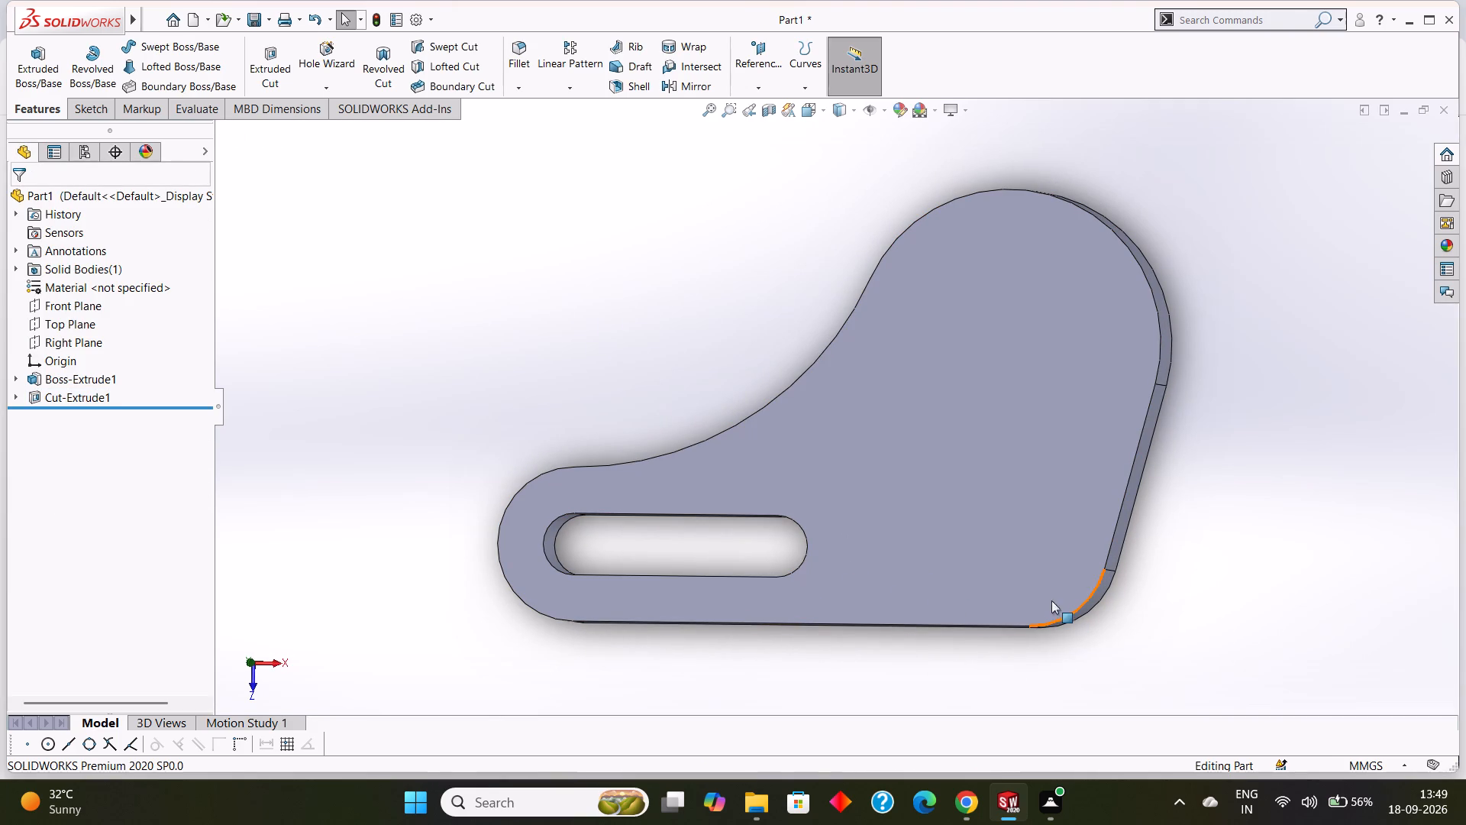
pyautogui.click(1023, 542)
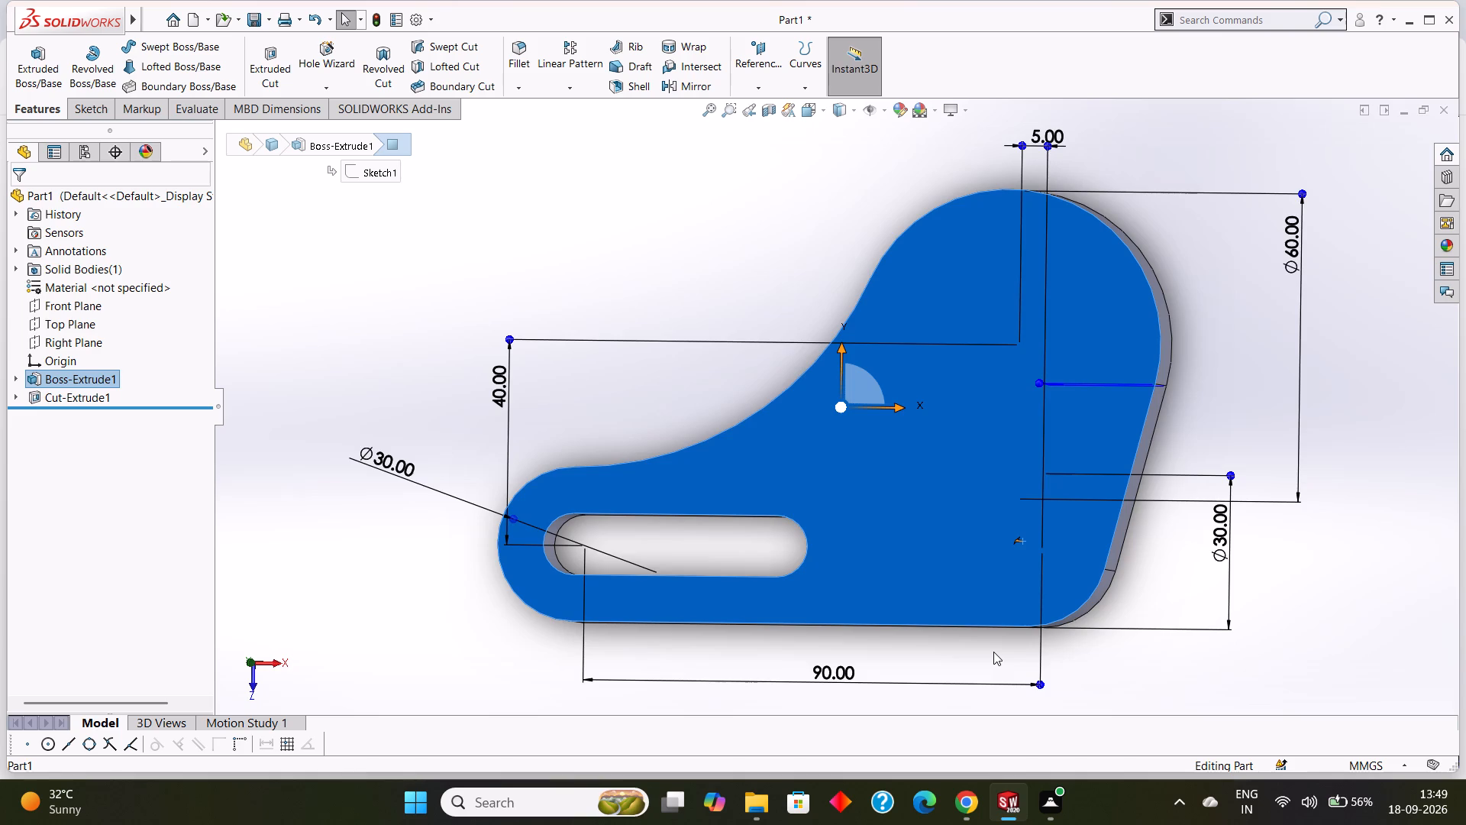
pyautogui.hotkey('ctrl', '8')
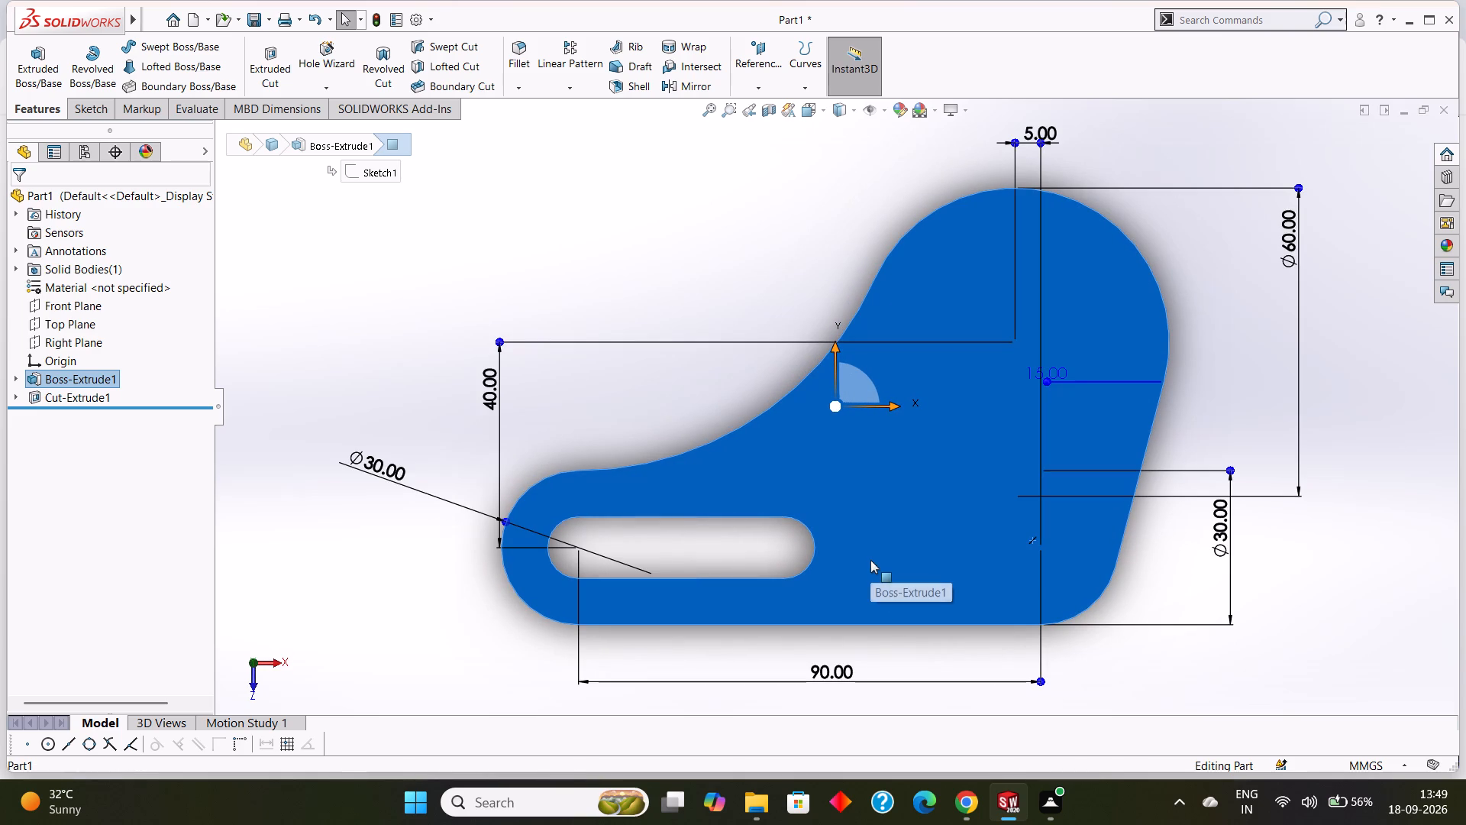
pyautogui.rightClick(945, 448)
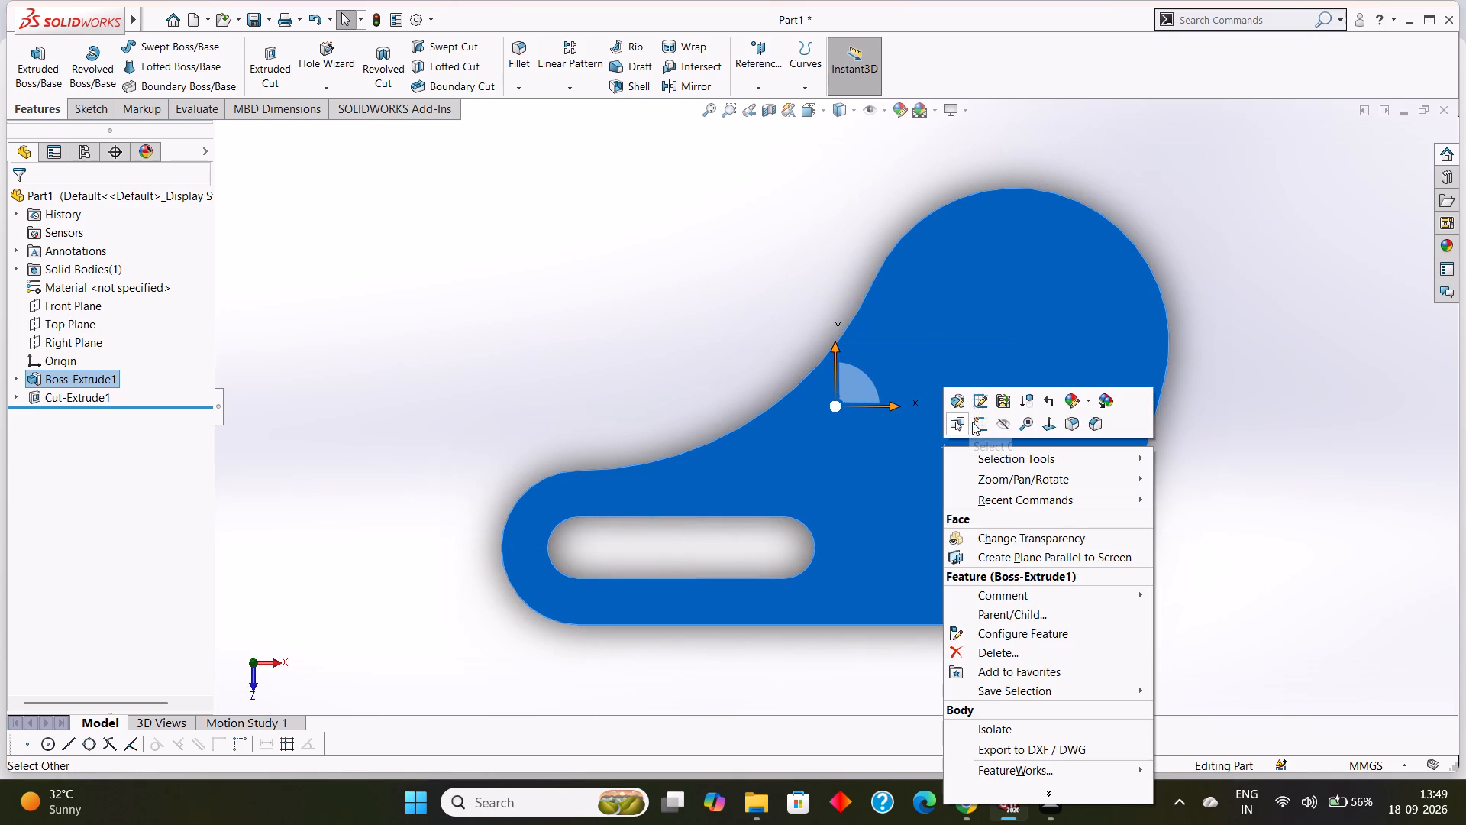
pyautogui.click(972, 422)
pyautogui.press('Escape')
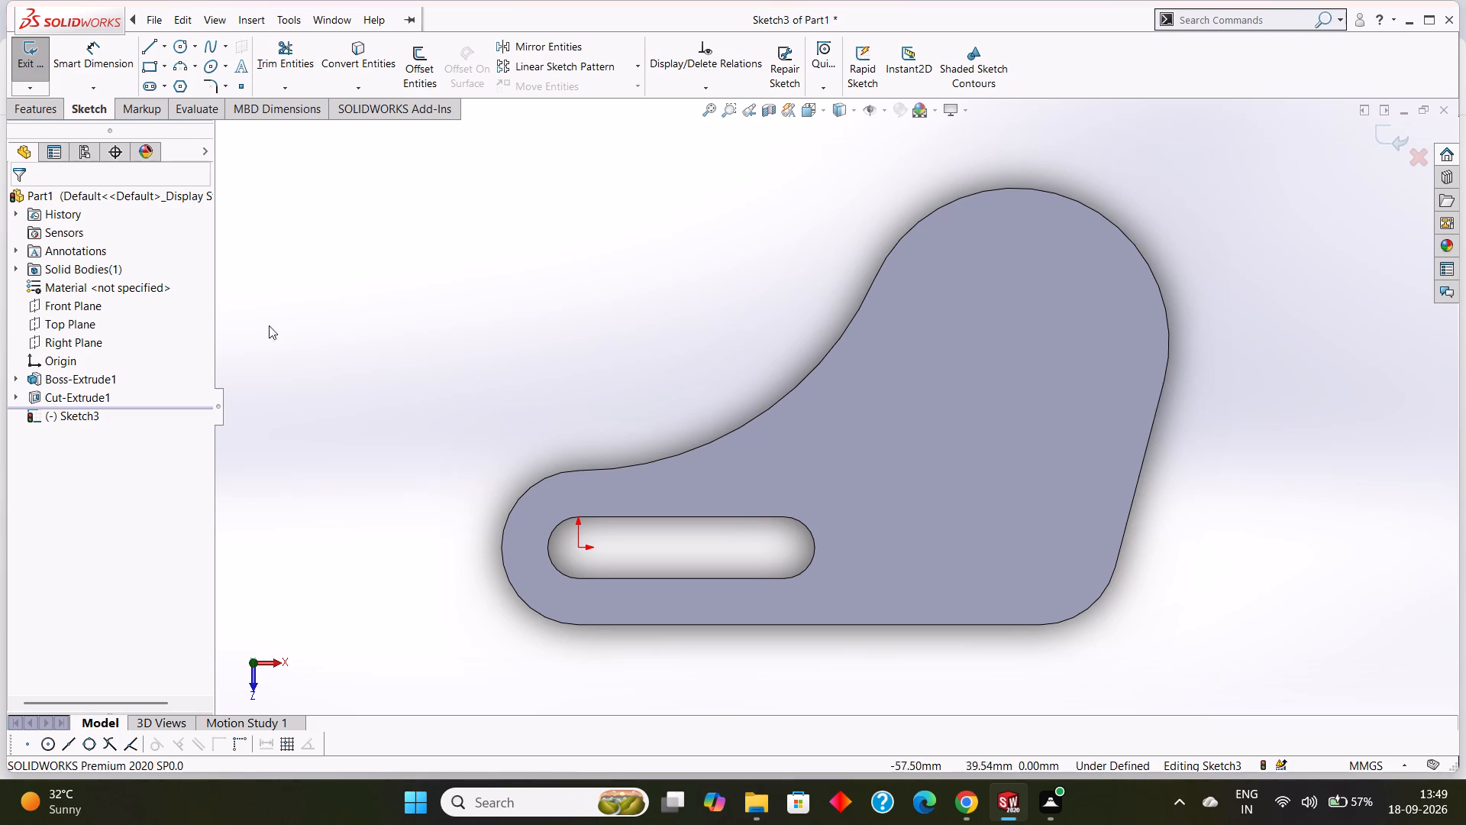
pyautogui.click(179, 43)
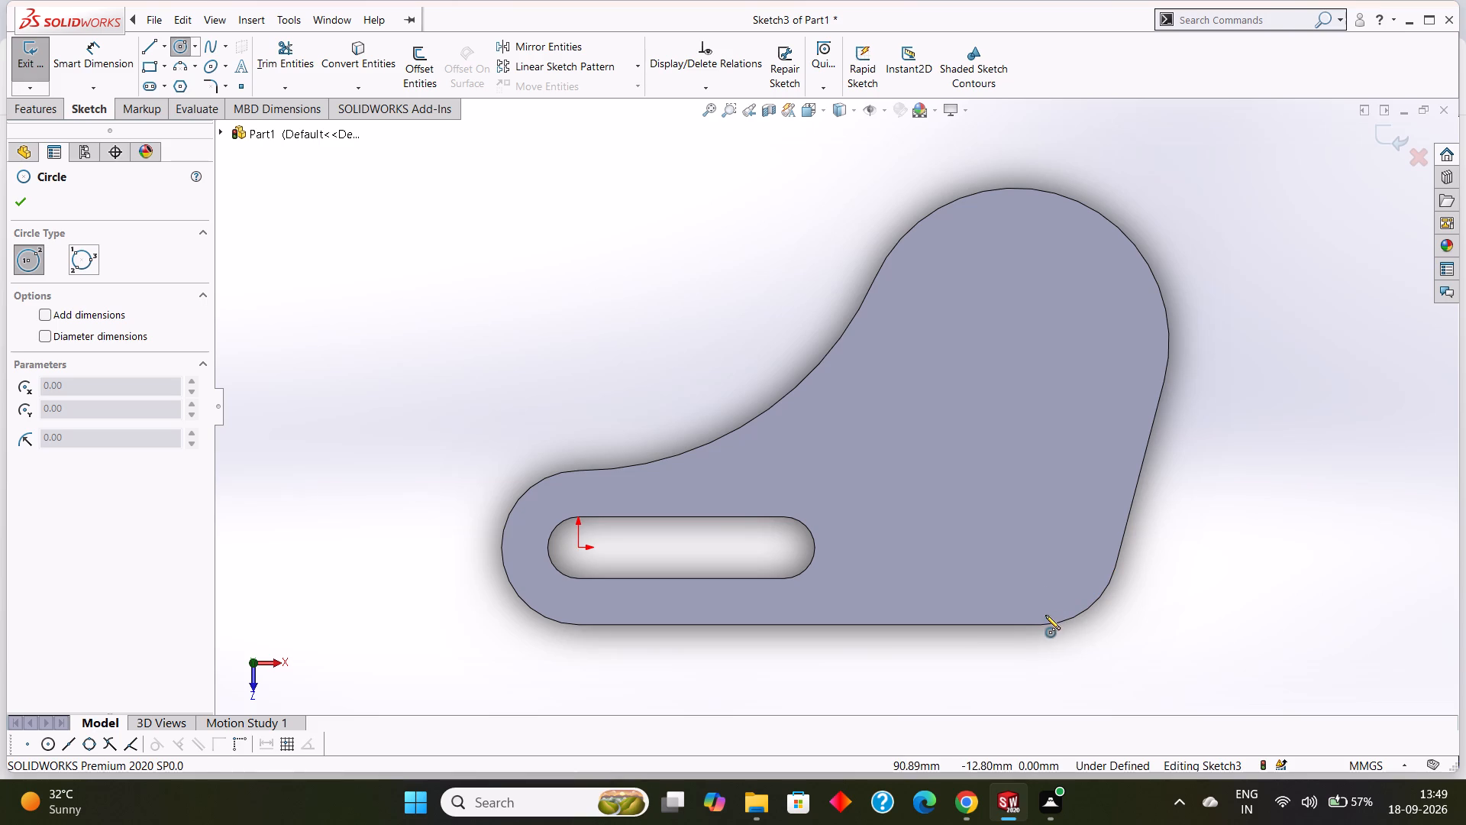
pyautogui.click(1040, 545)
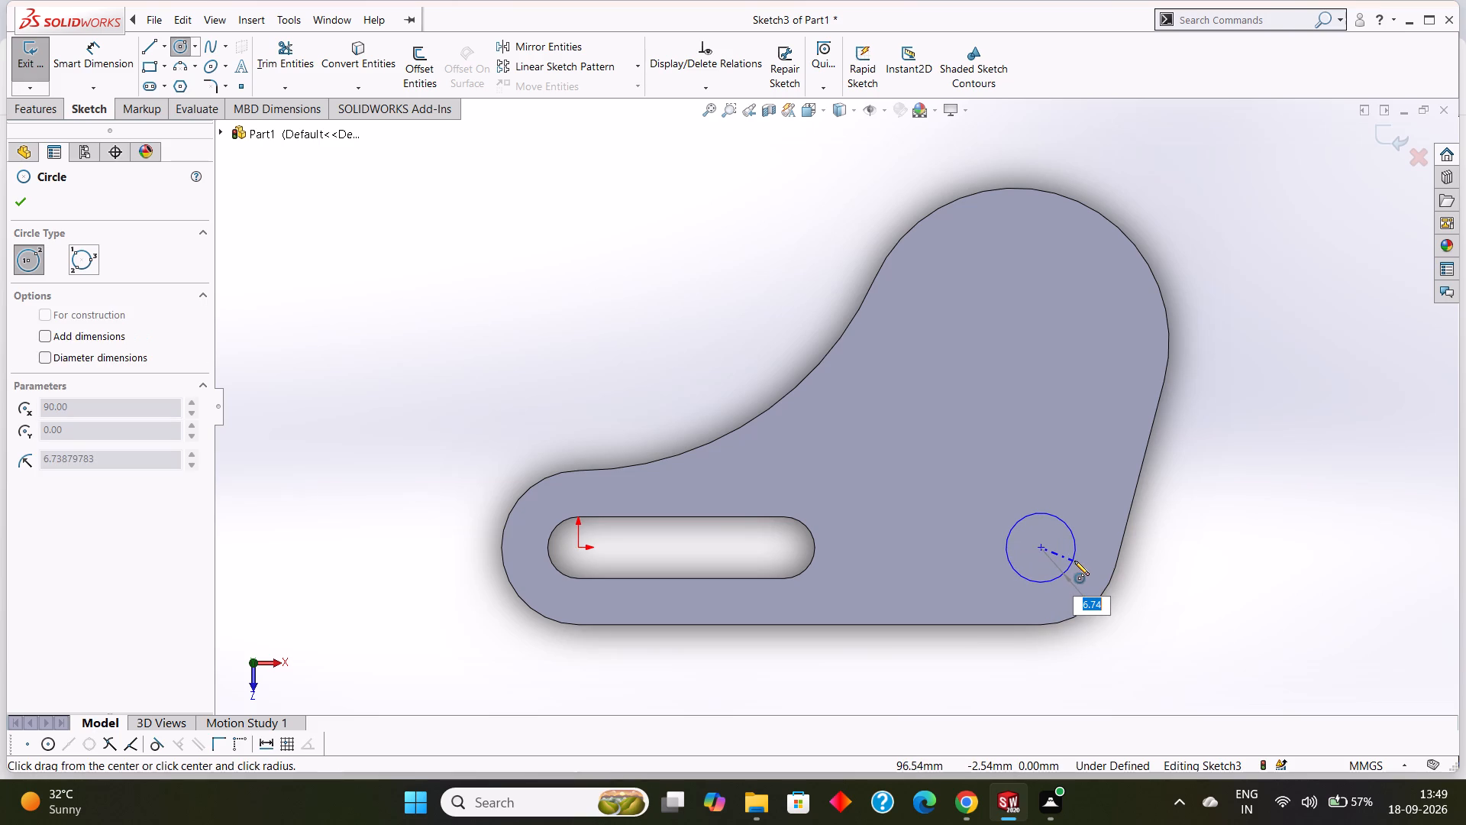
pyautogui.write('15')
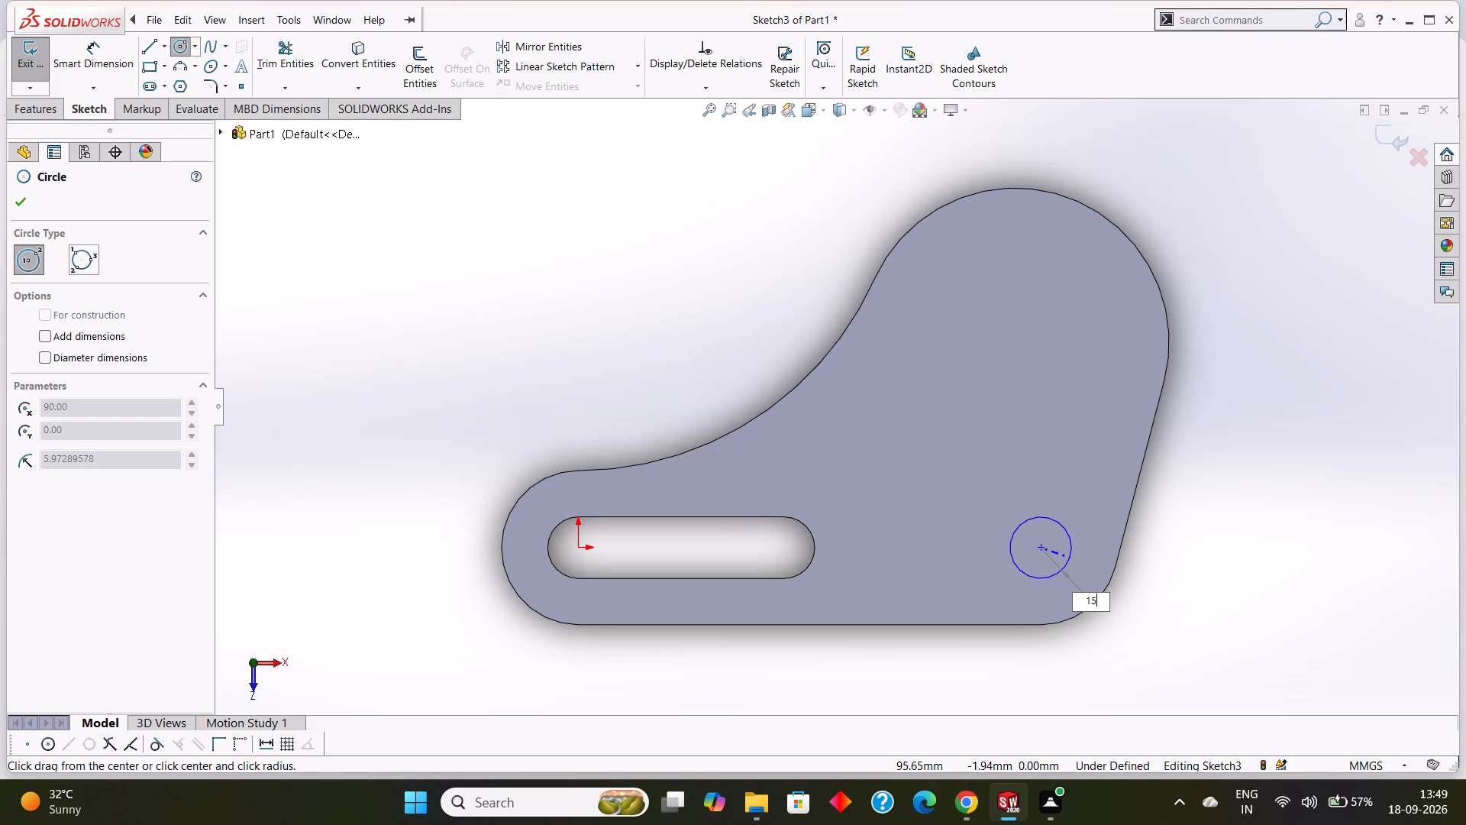
pyautogui.press('Return')
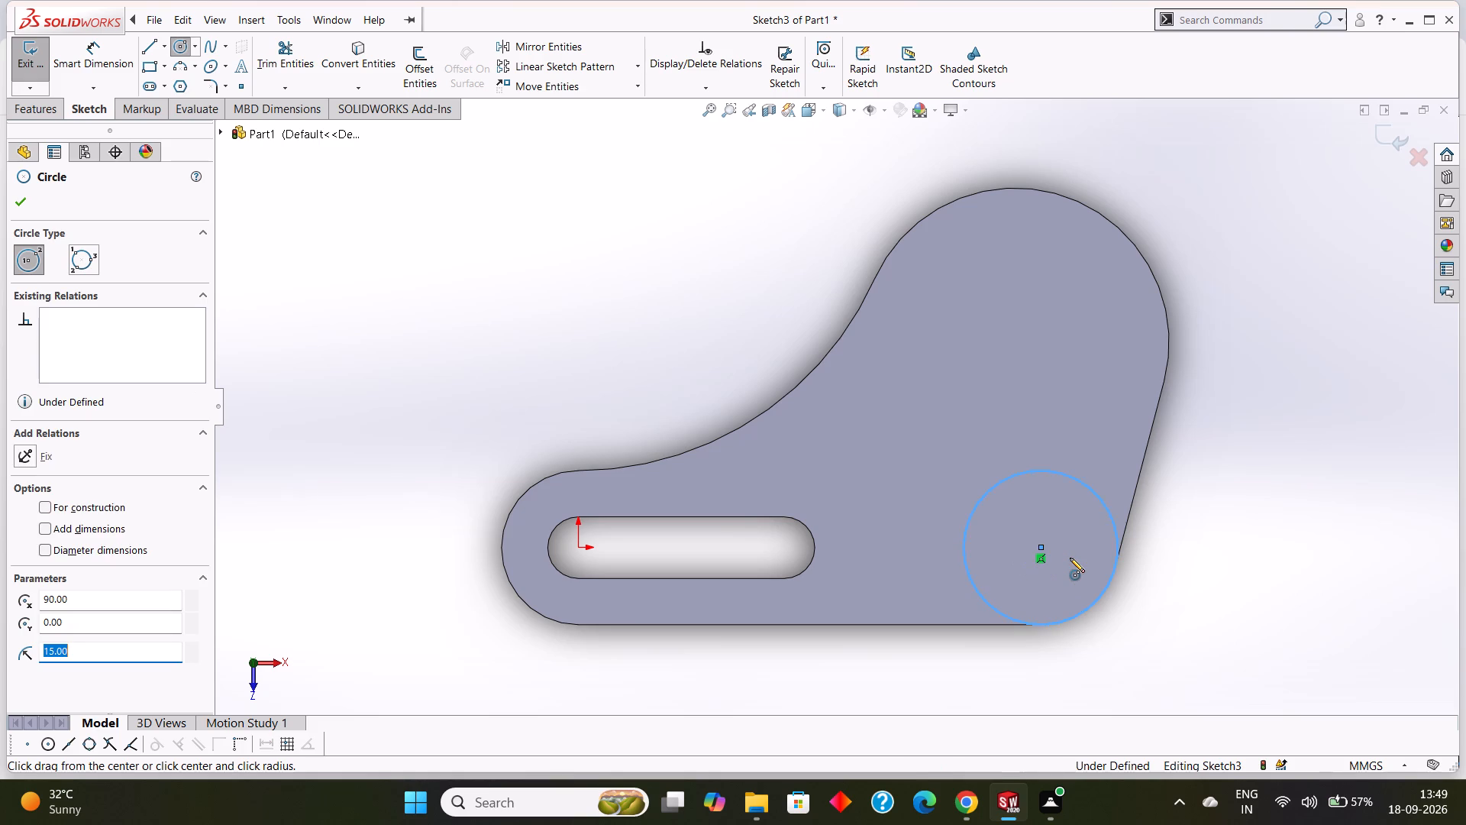
pyautogui.click(16, 202)
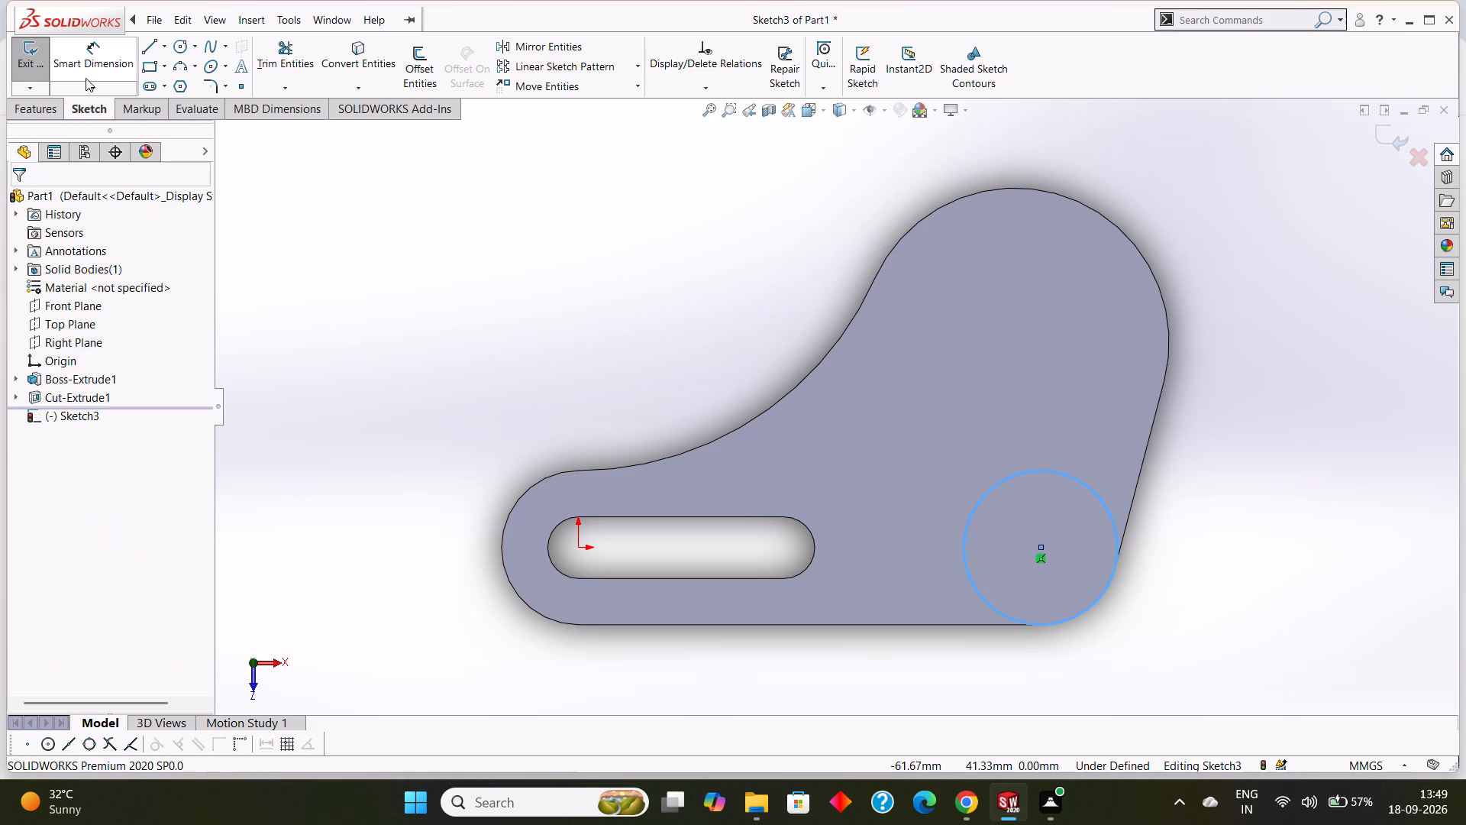
# Dimension the circle at the plate's lower corner with a 15 mm diameter.
pyautogui.click(91, 66)
pyautogui.click(1101, 499)
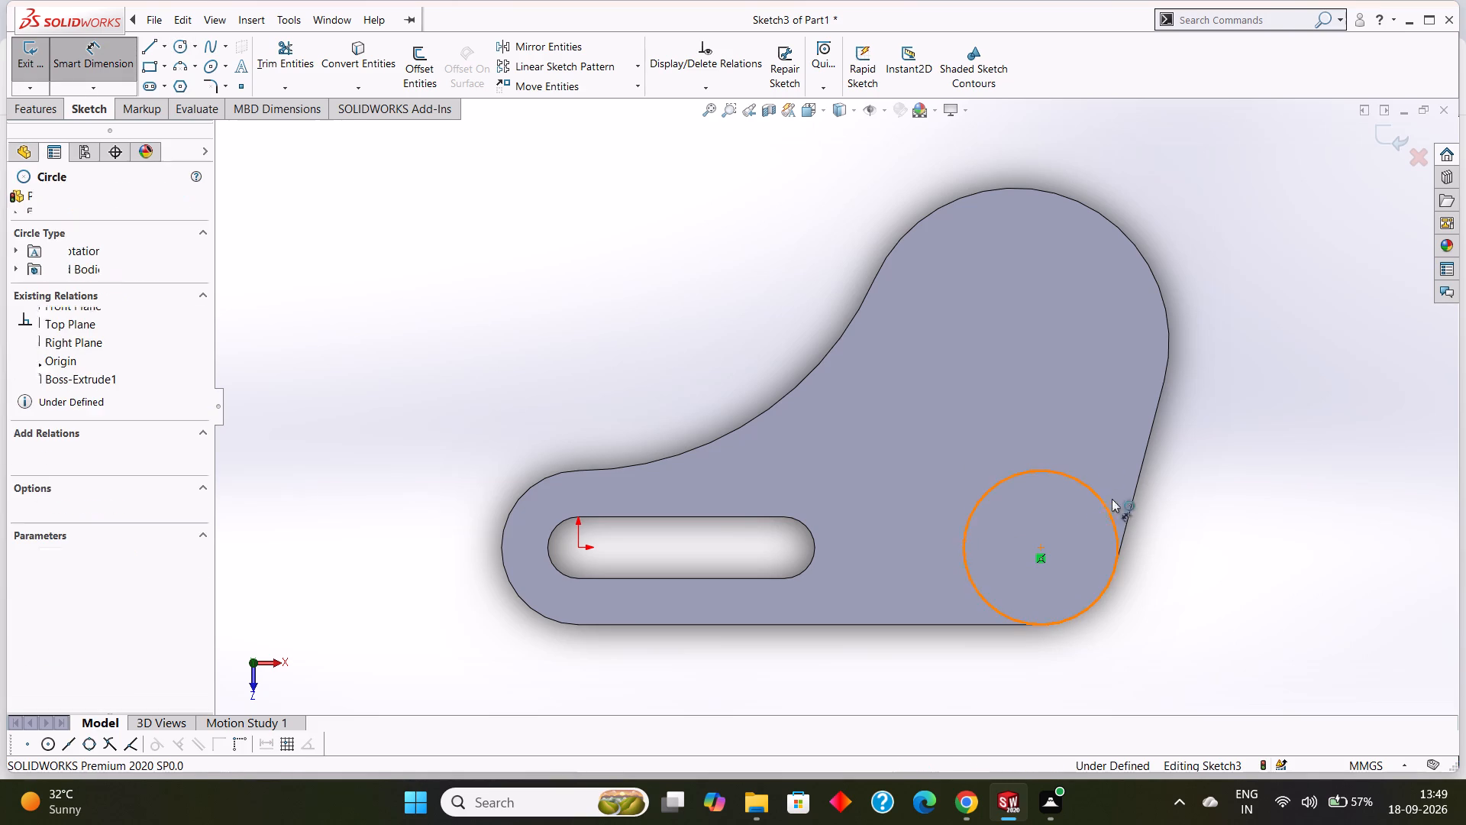
pyautogui.click(1270, 517)
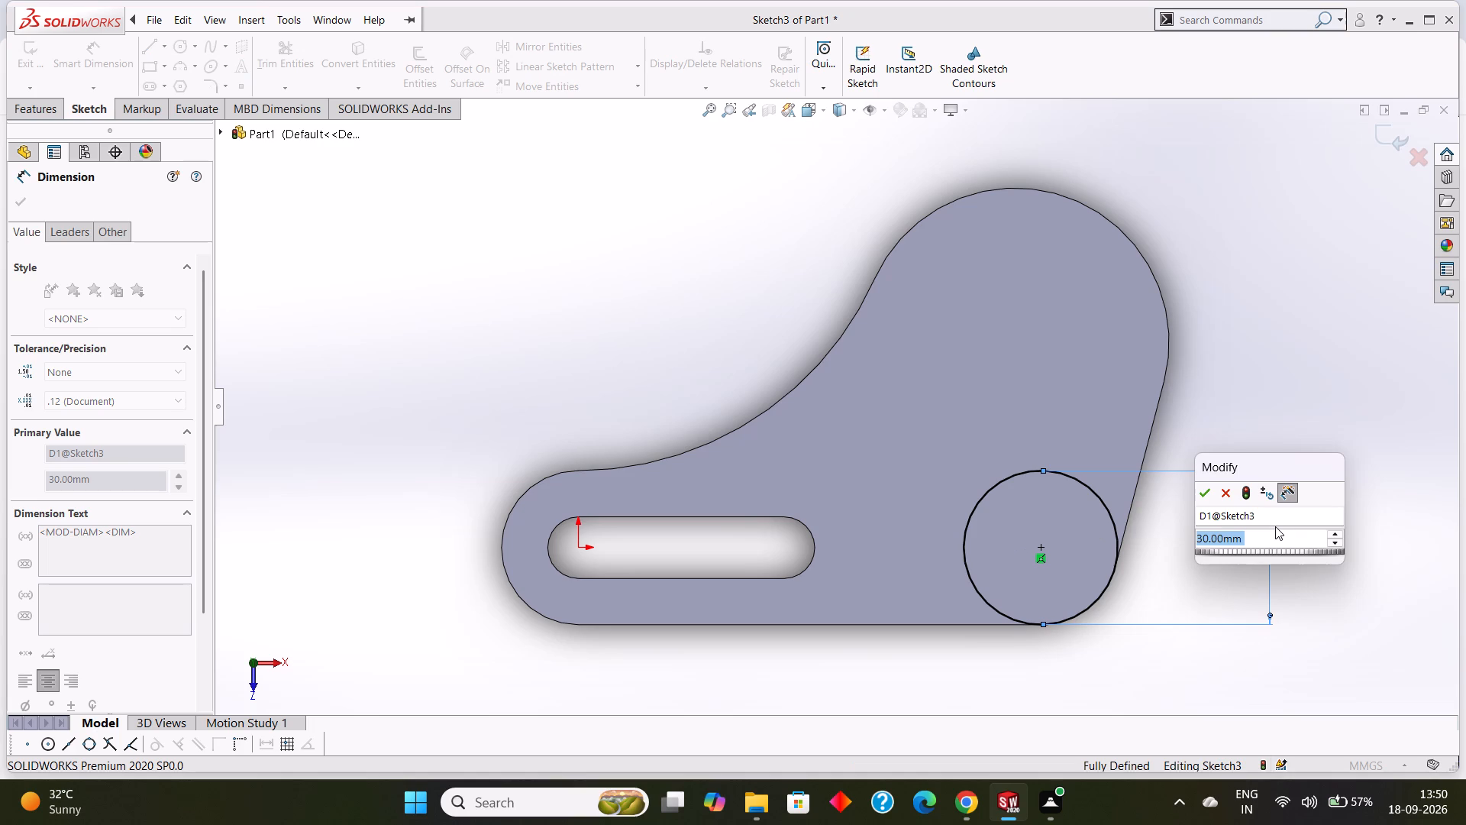
pyautogui.write('15')
pyautogui.press('Return')
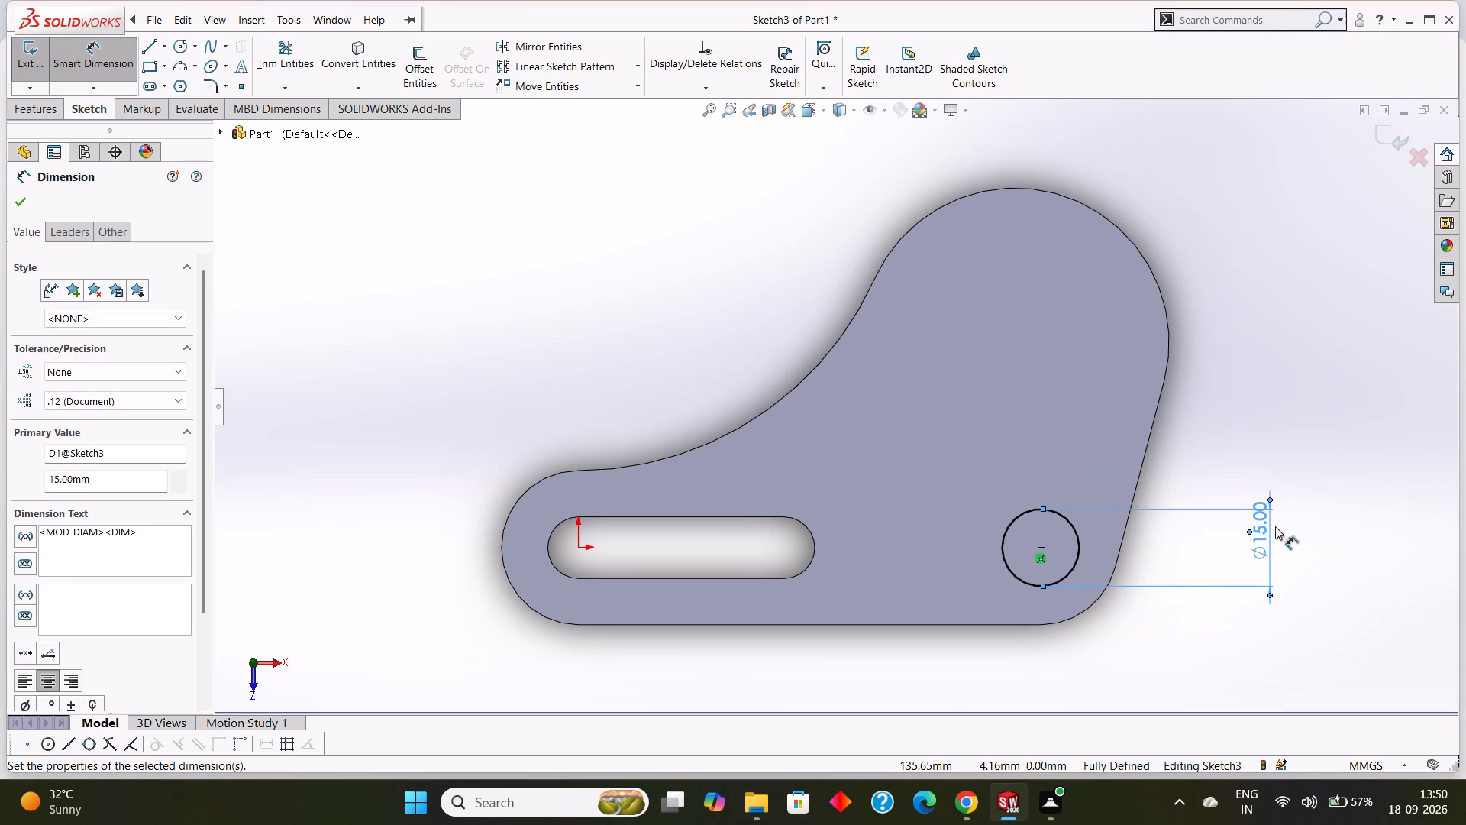
pyautogui.click(27, 206)
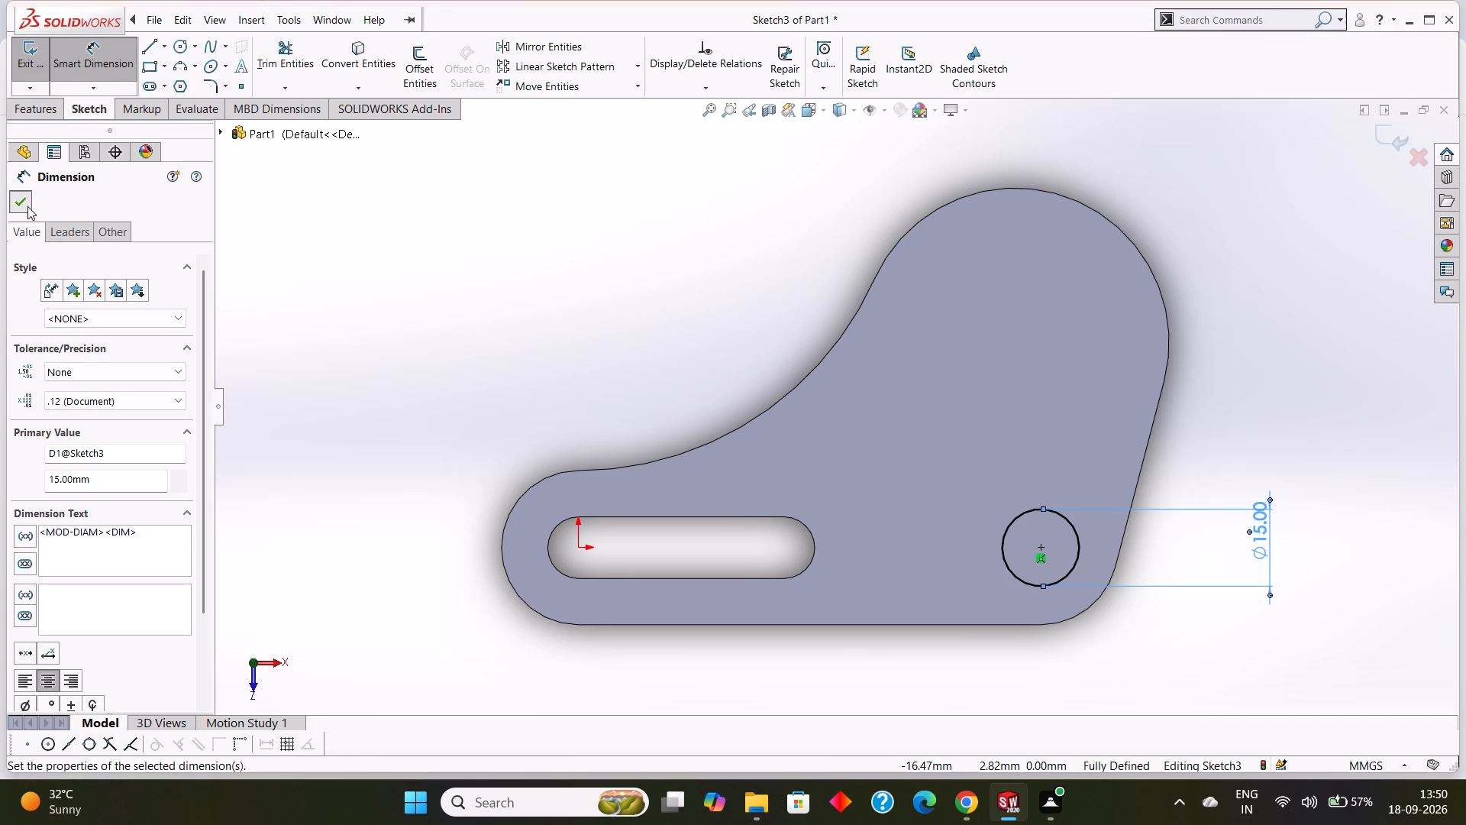
# Cut the corner circle into the plate with an Extruded Cut at a Blind depth of 15 mm.
pyautogui.click(34, 109)
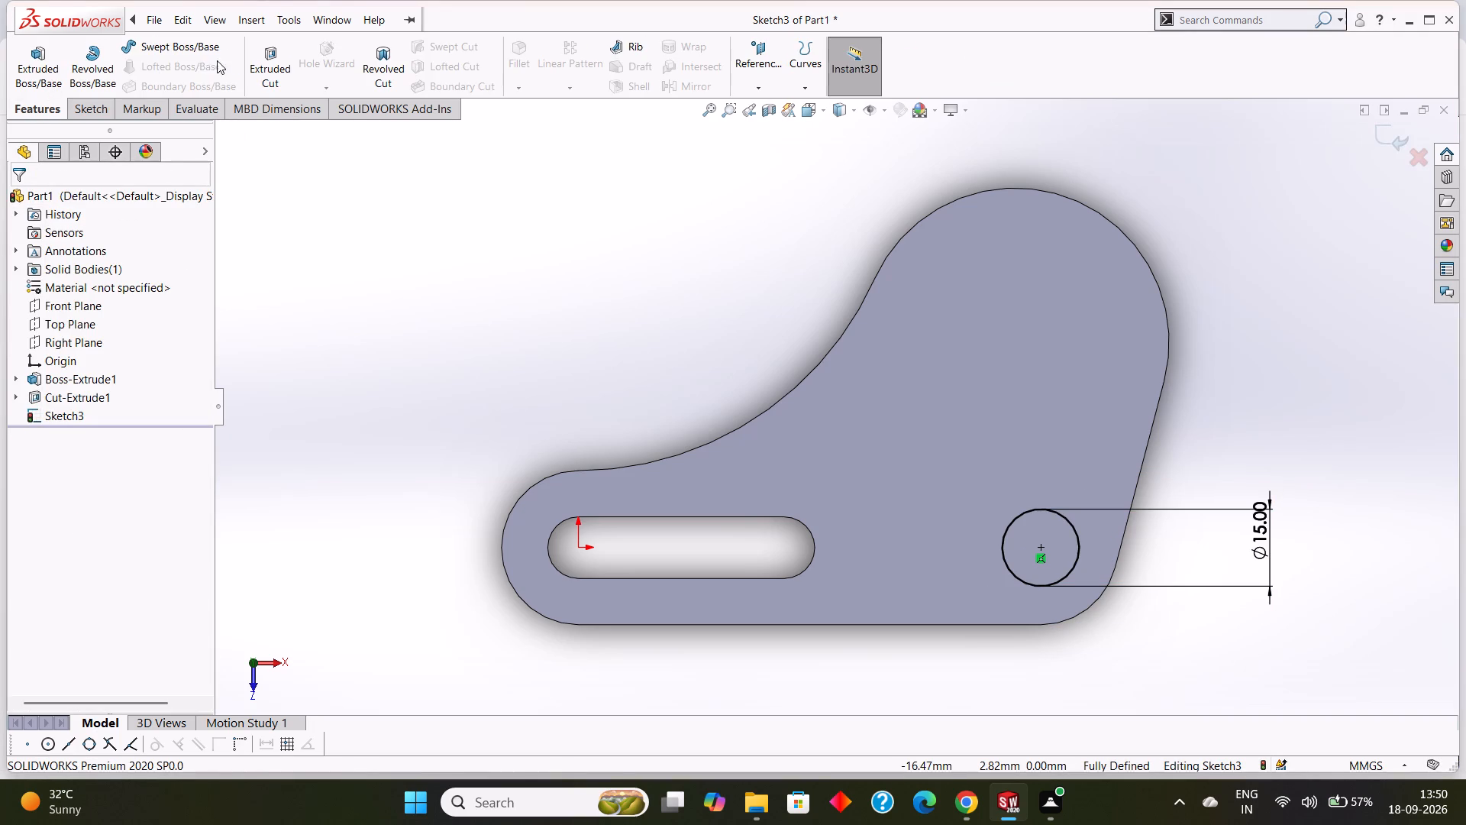
pyautogui.click(280, 60)
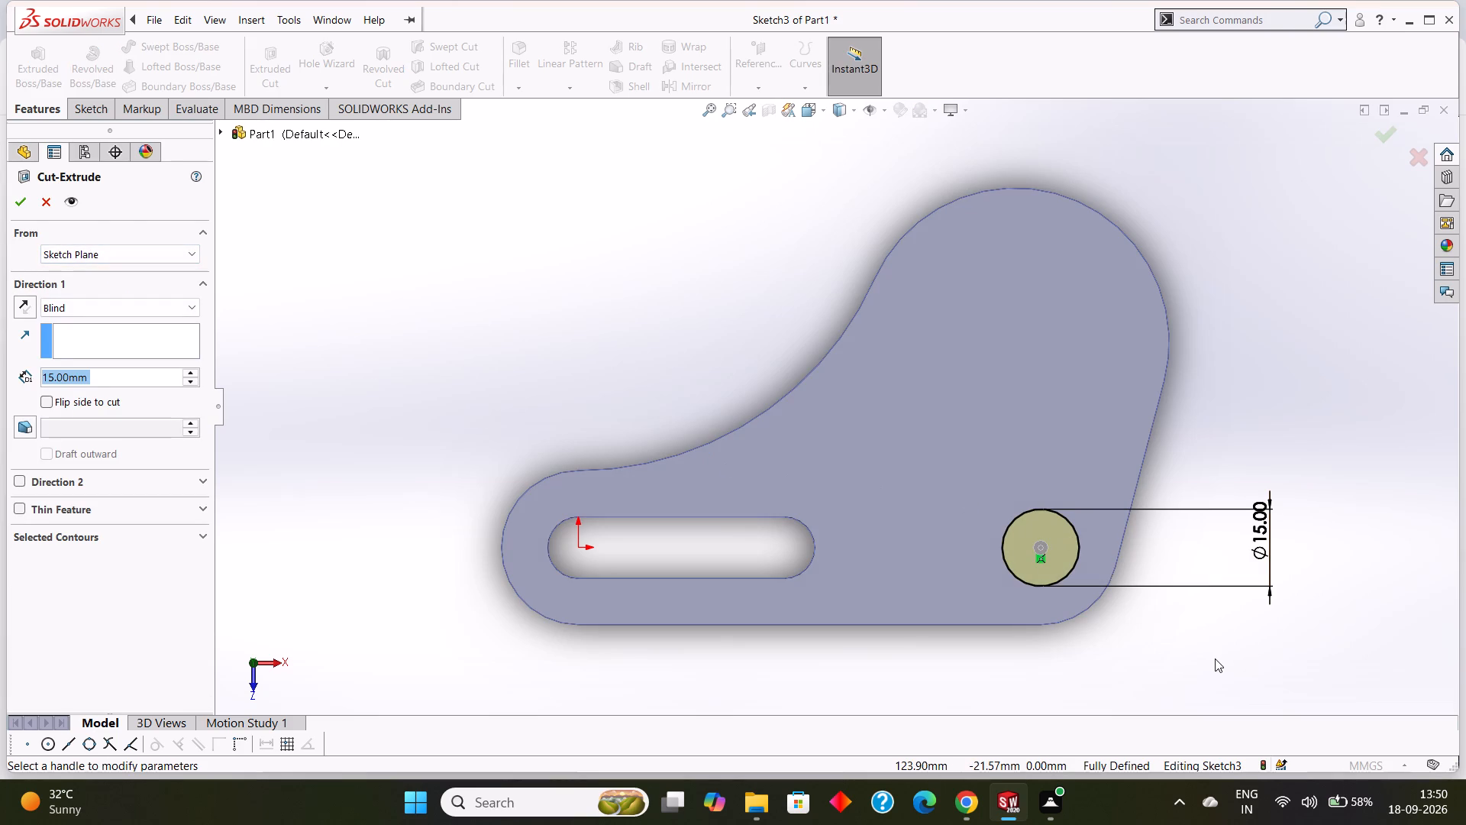
pyautogui.moveTo(1216, 658); pyautogui.dragTo(1207, 390, button='middle')
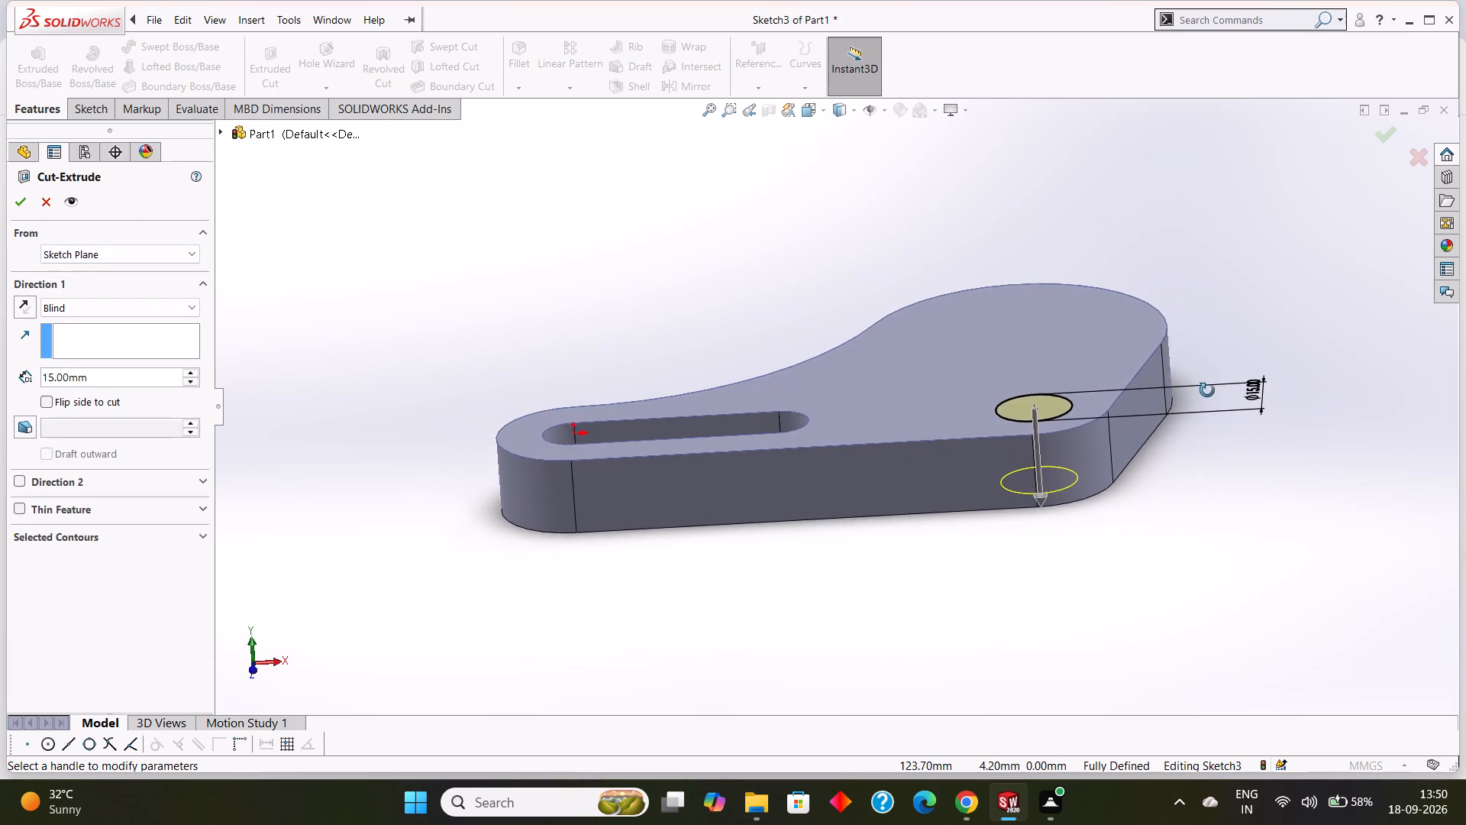
pyautogui.moveTo(1207, 390); pyautogui.dragTo(1214, 416, button='middle')
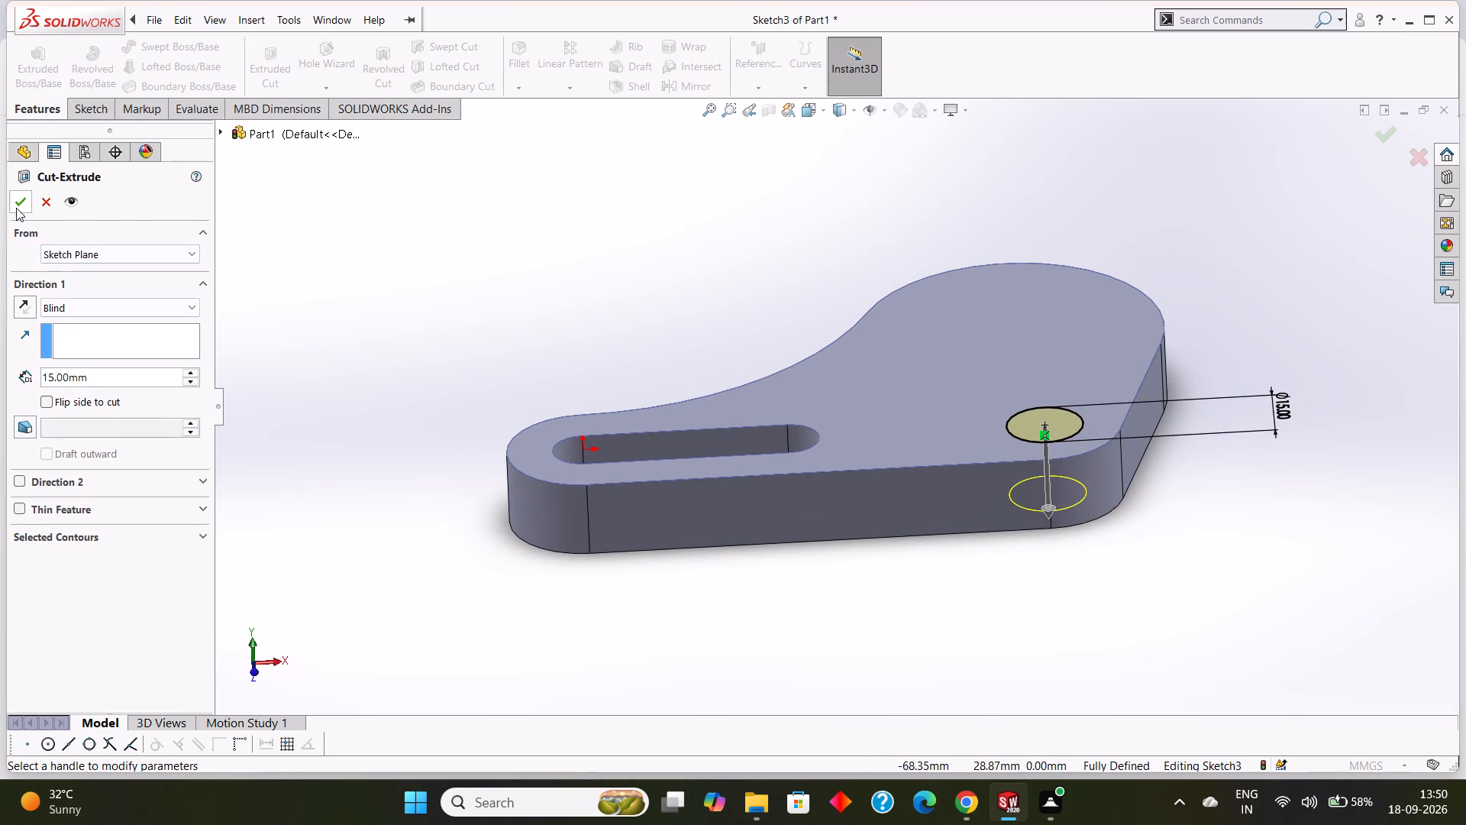
pyautogui.click(15, 207)
pyautogui.click(451, 201)
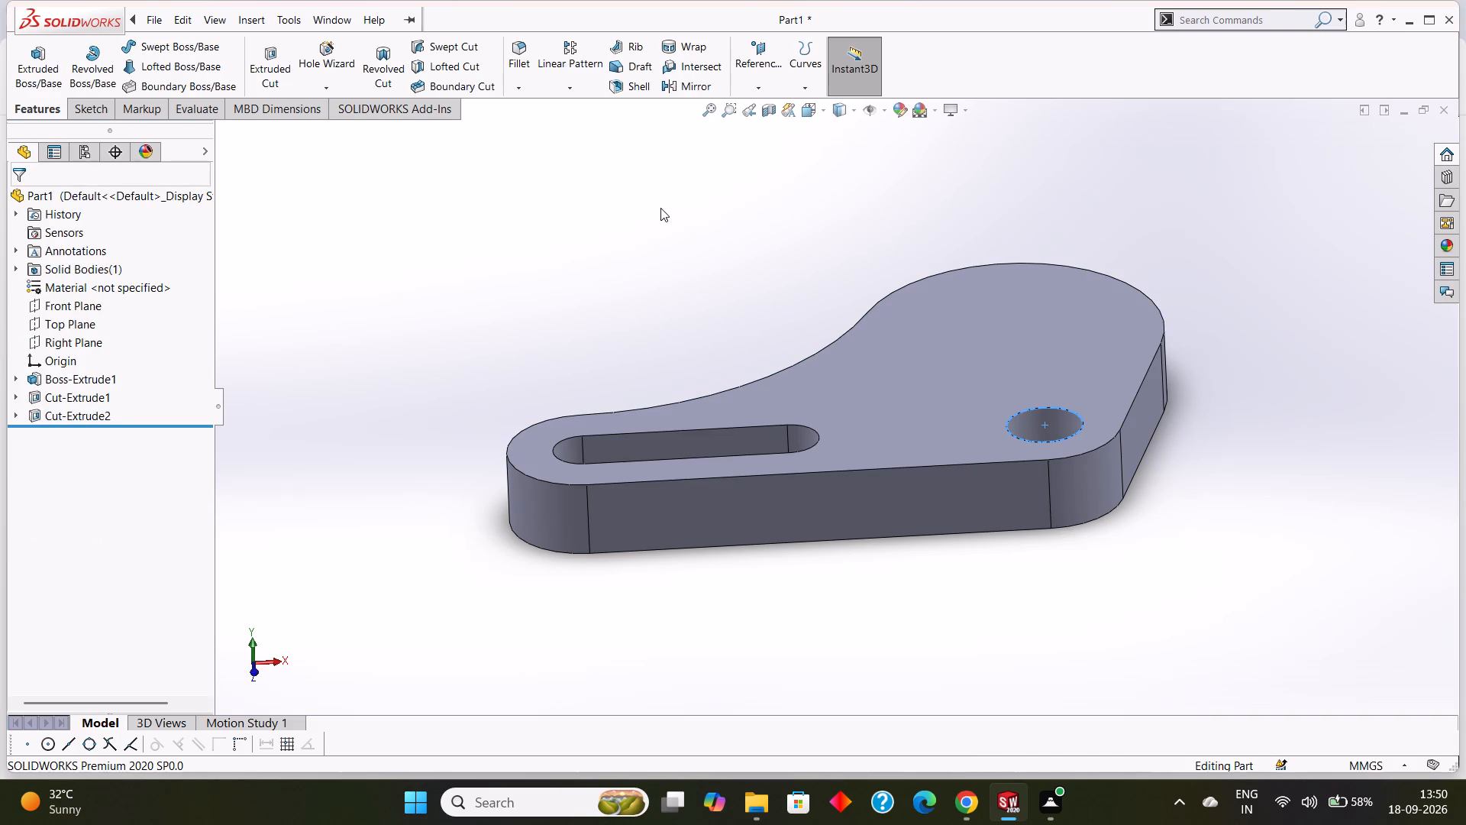
# Start a new sketch on the plate's top face, viewed face-on.
pyautogui.moveTo(667, 206); pyautogui.dragTo(674, 400, button='middle')
pyautogui.click(967, 419)
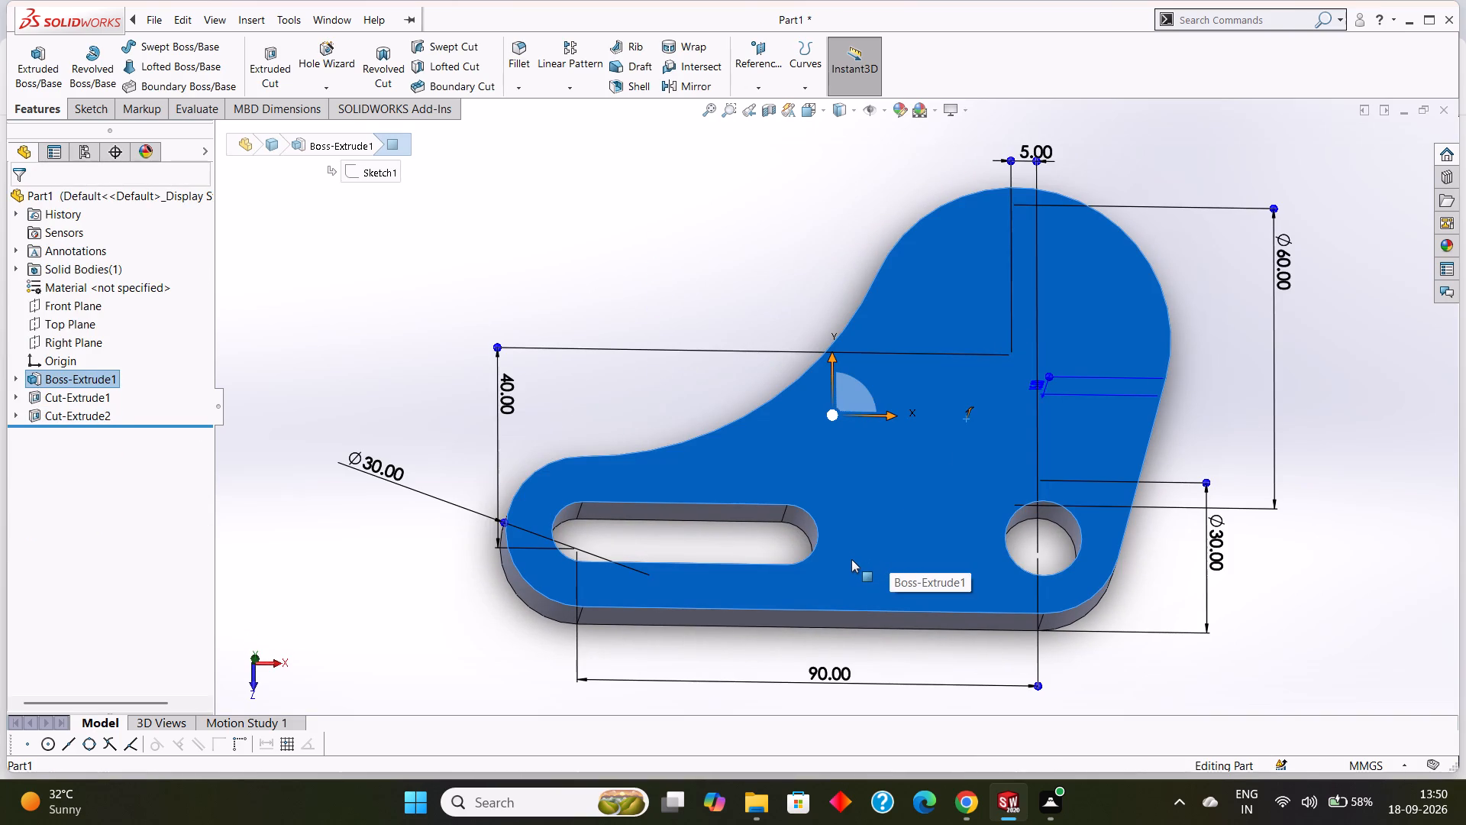
pyautogui.hotkey('ctrl', '8')
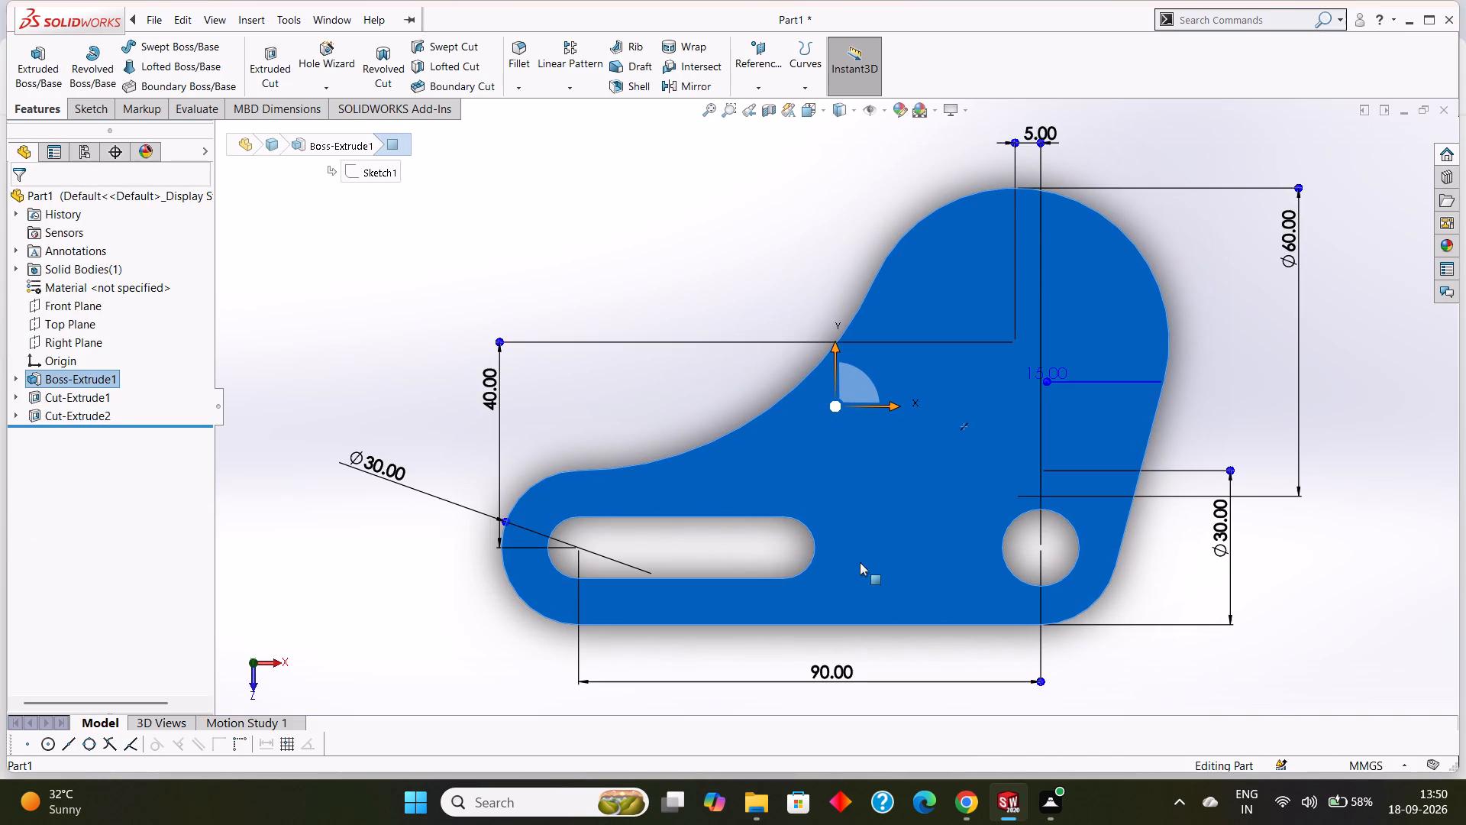
pyautogui.press('Escape')
pyautogui.rightClick(967, 335)
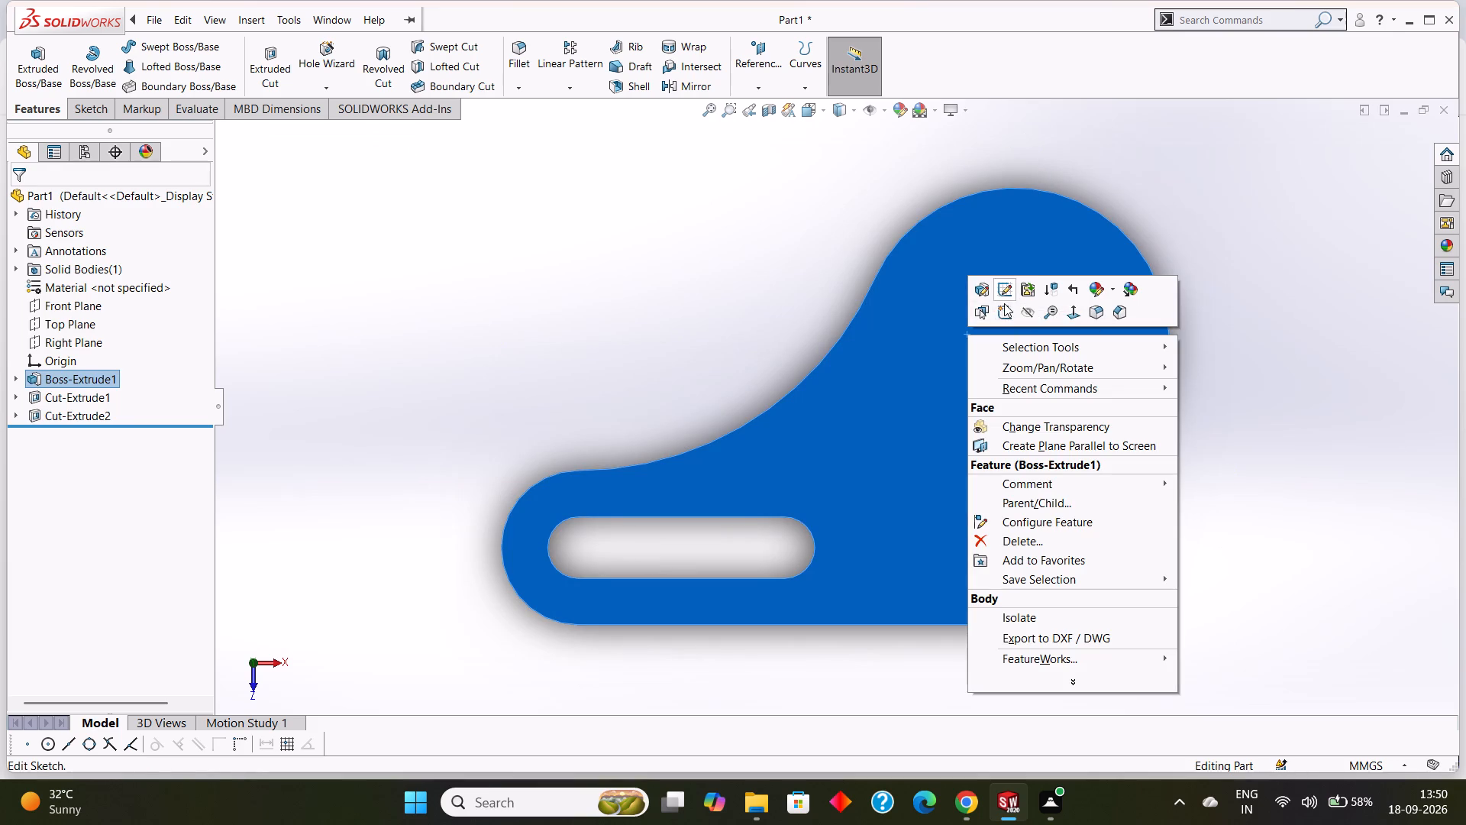
pyautogui.click(1003, 309)
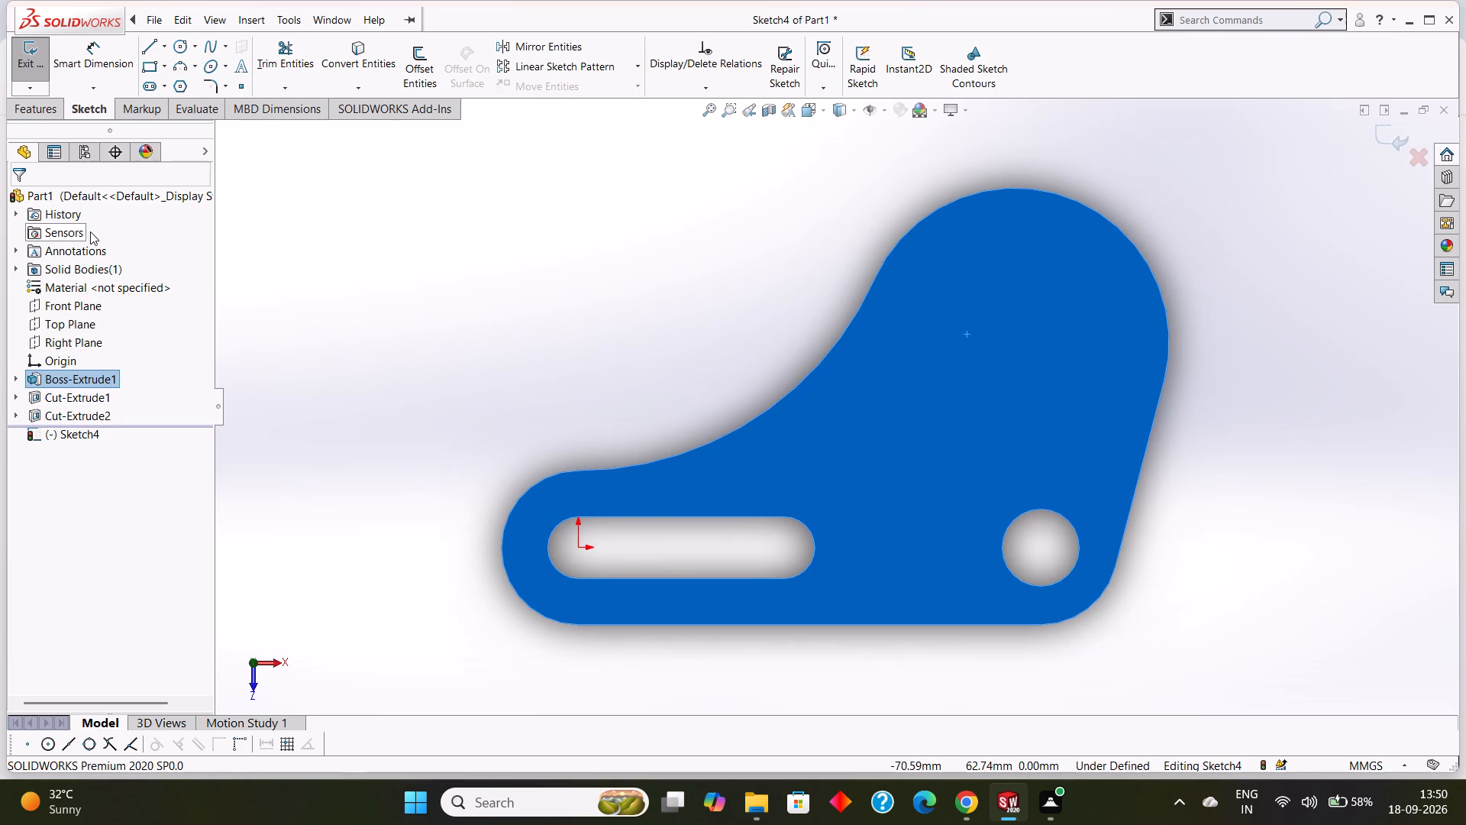
pyautogui.press('Escape')
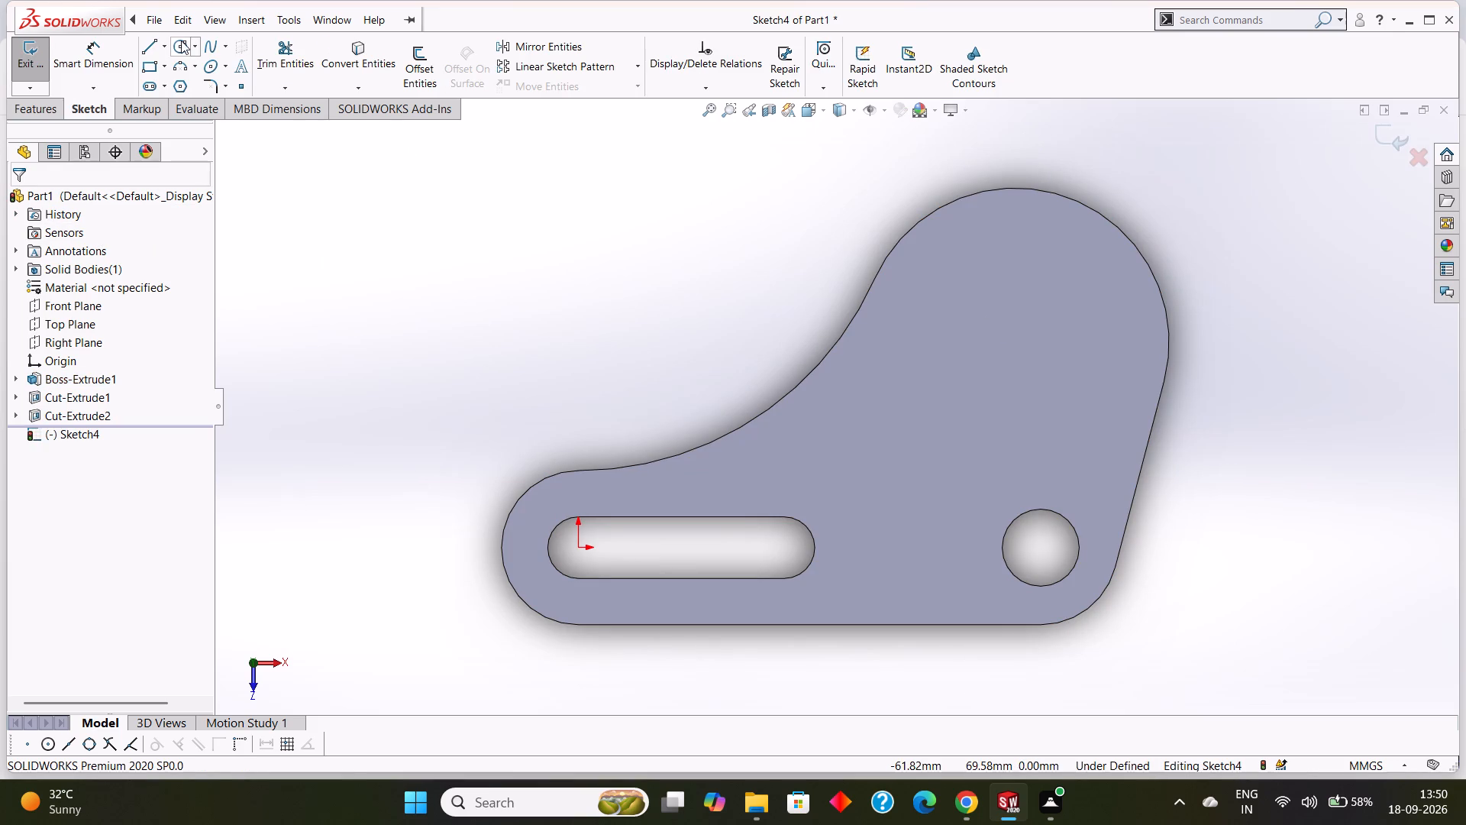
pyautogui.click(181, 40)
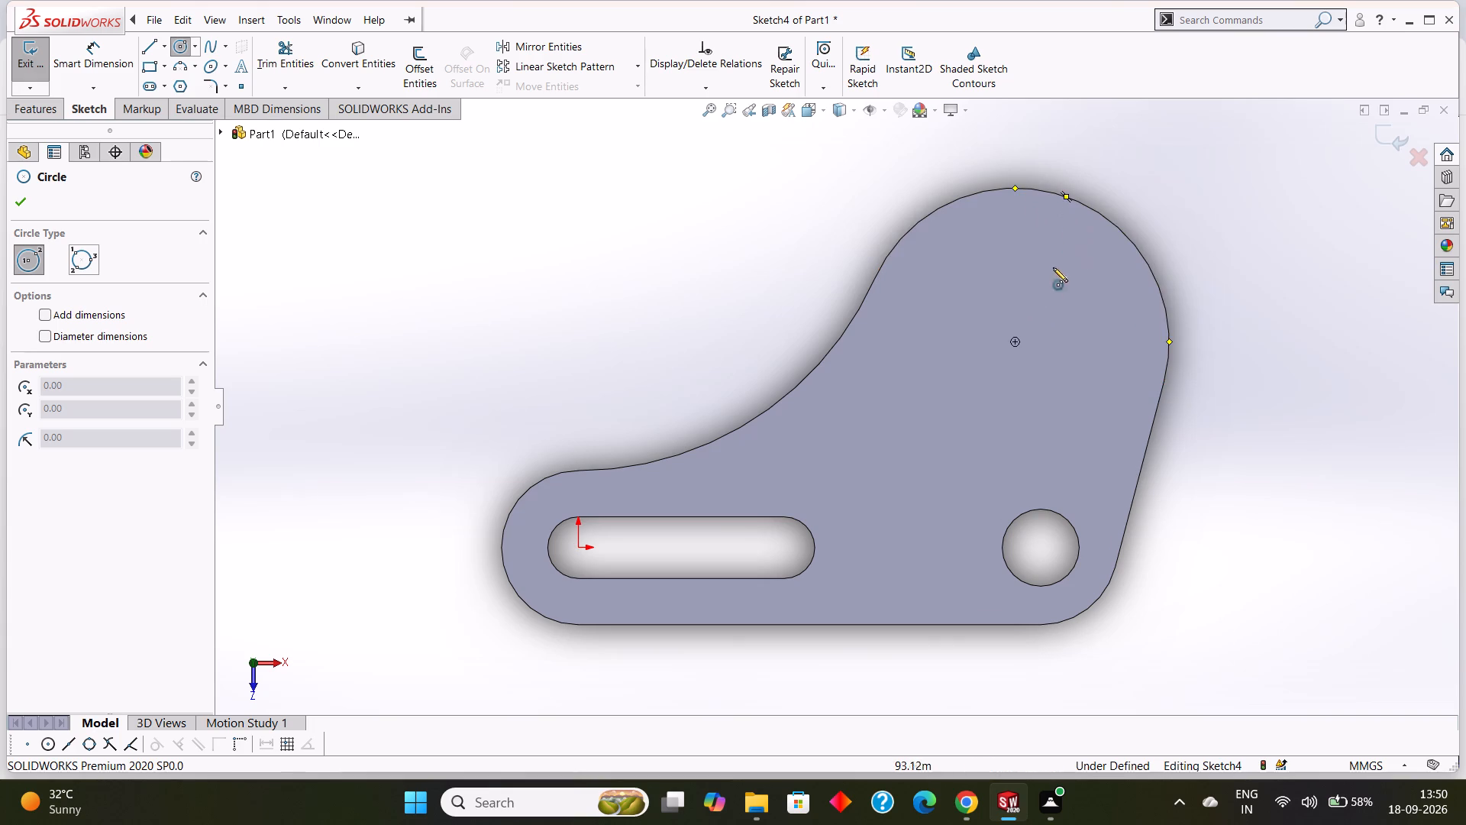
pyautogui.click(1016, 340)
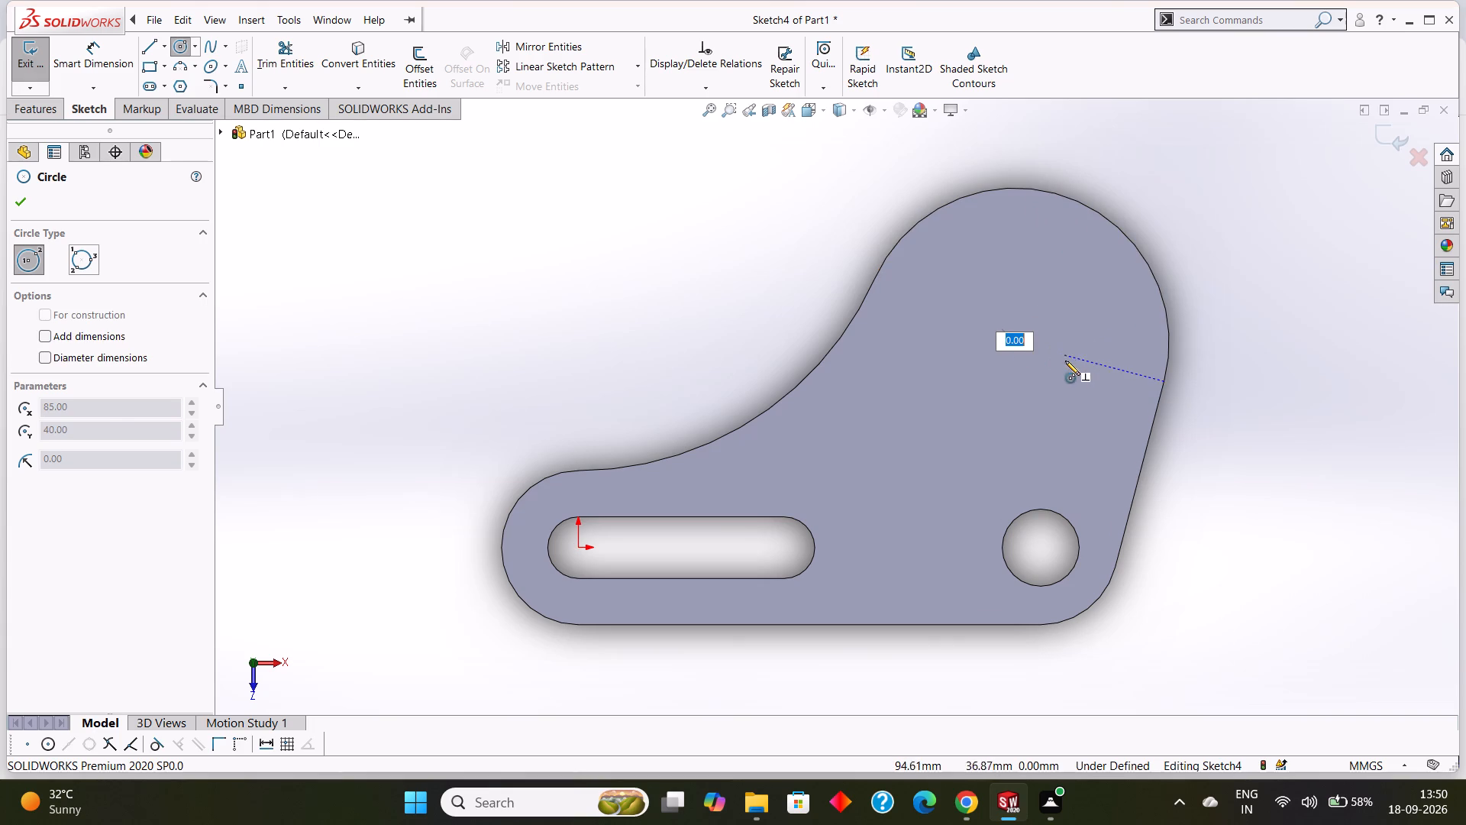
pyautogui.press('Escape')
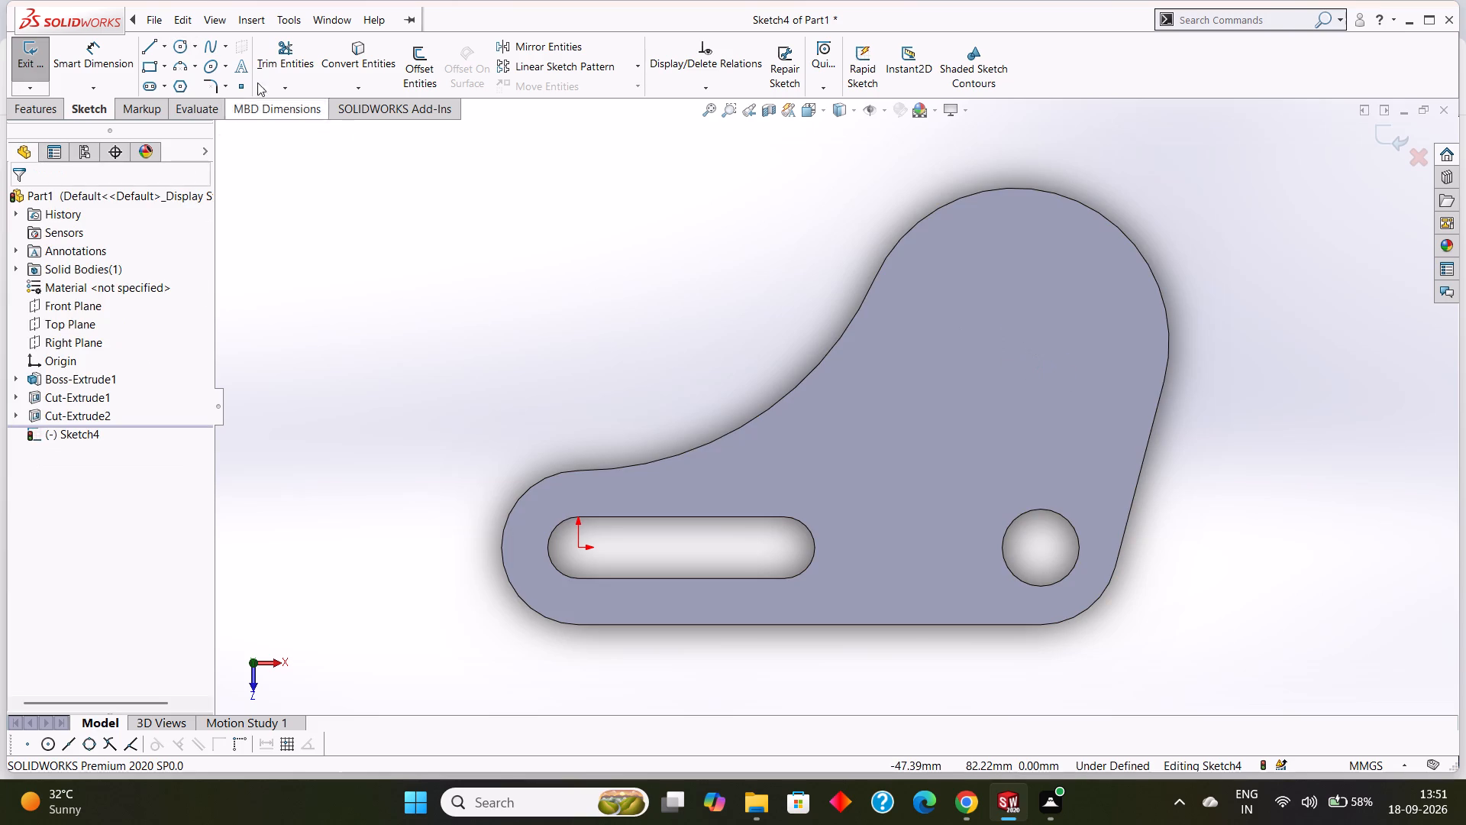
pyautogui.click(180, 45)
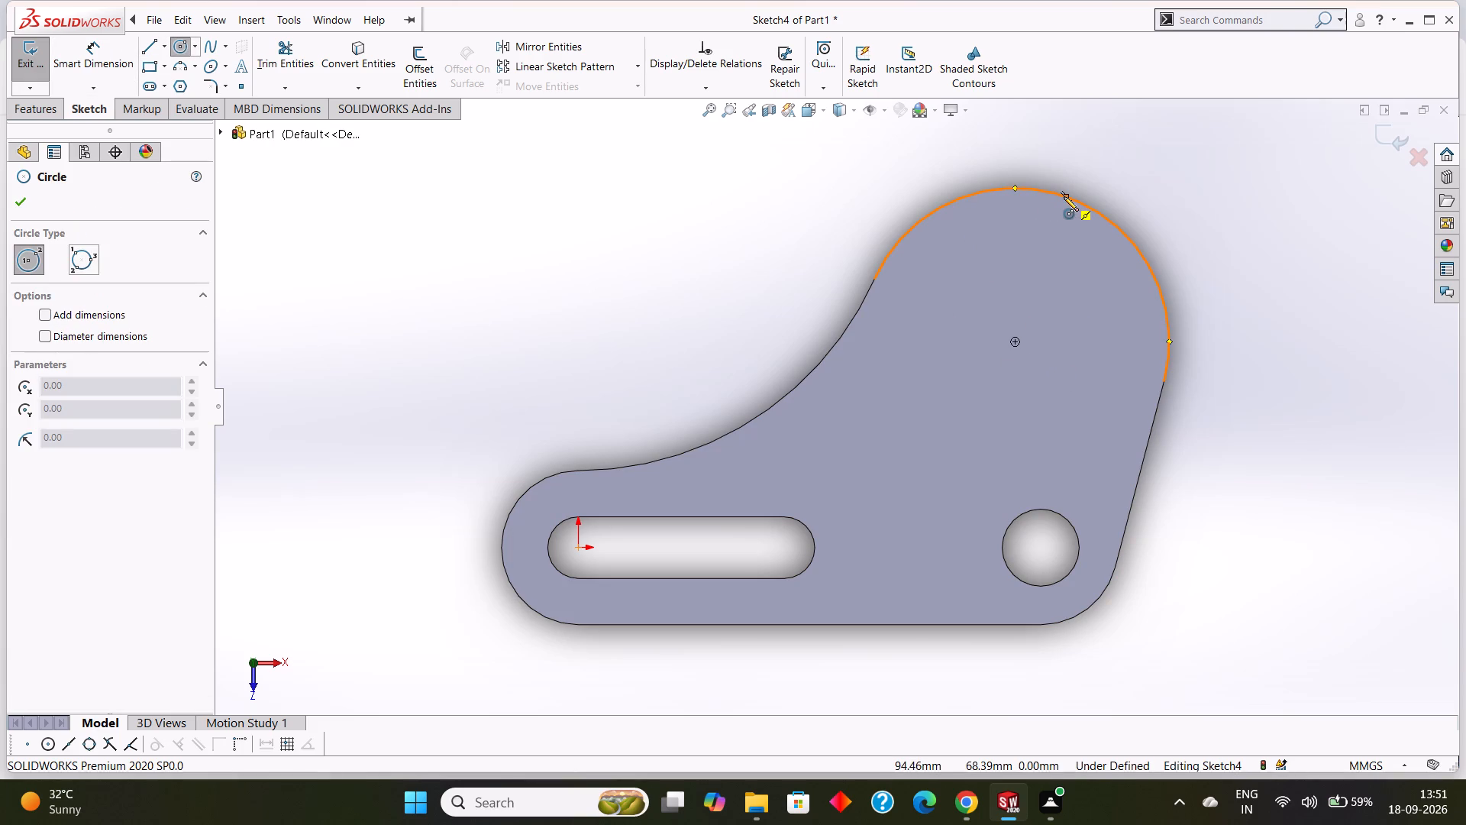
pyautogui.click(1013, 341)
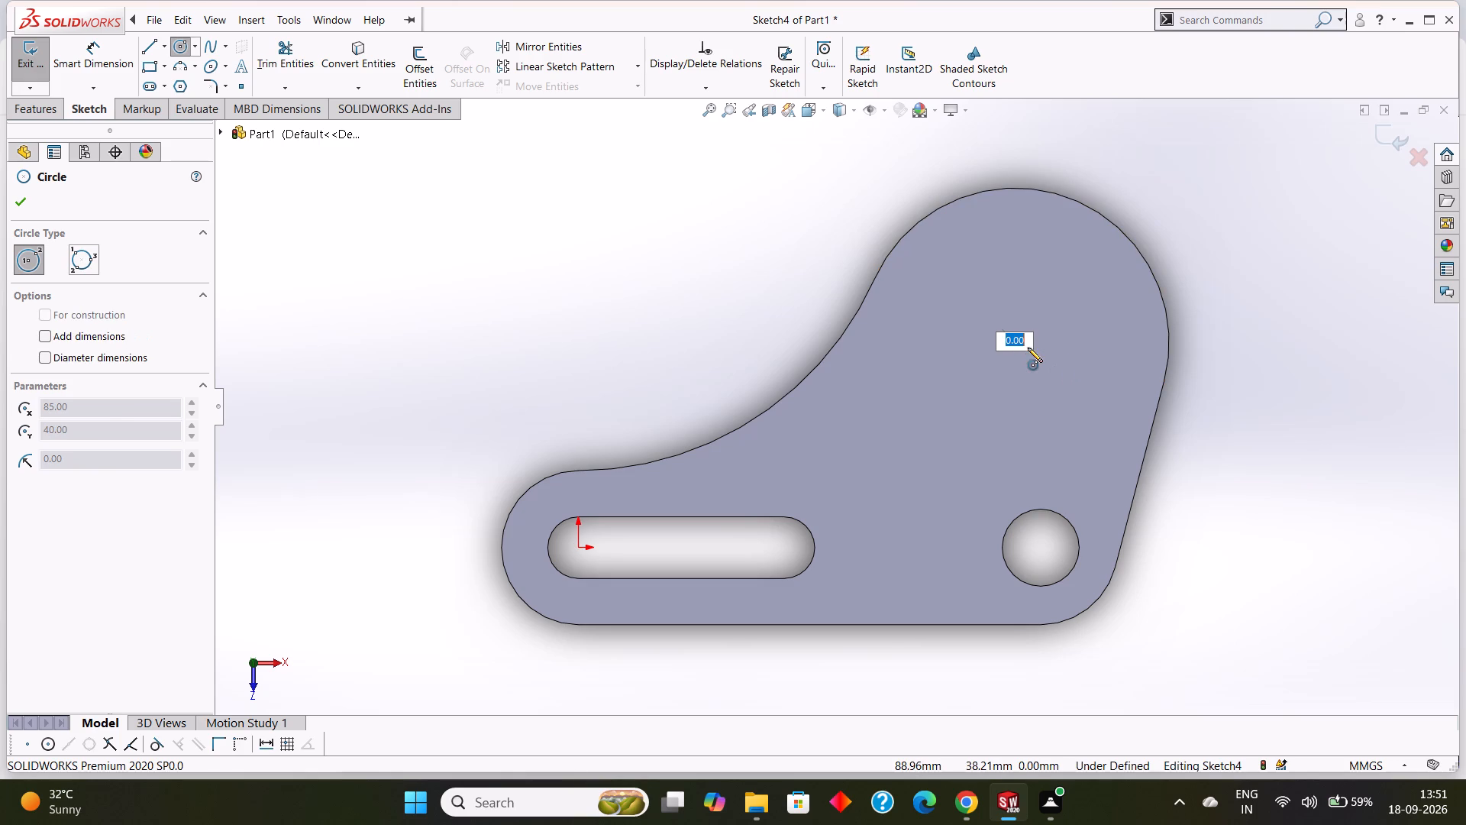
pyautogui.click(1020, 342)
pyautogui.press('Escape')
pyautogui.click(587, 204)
# Sketch a circle of about 12 mm radius centred on the plate's large upper arc centre.
pyautogui.click(180, 47)
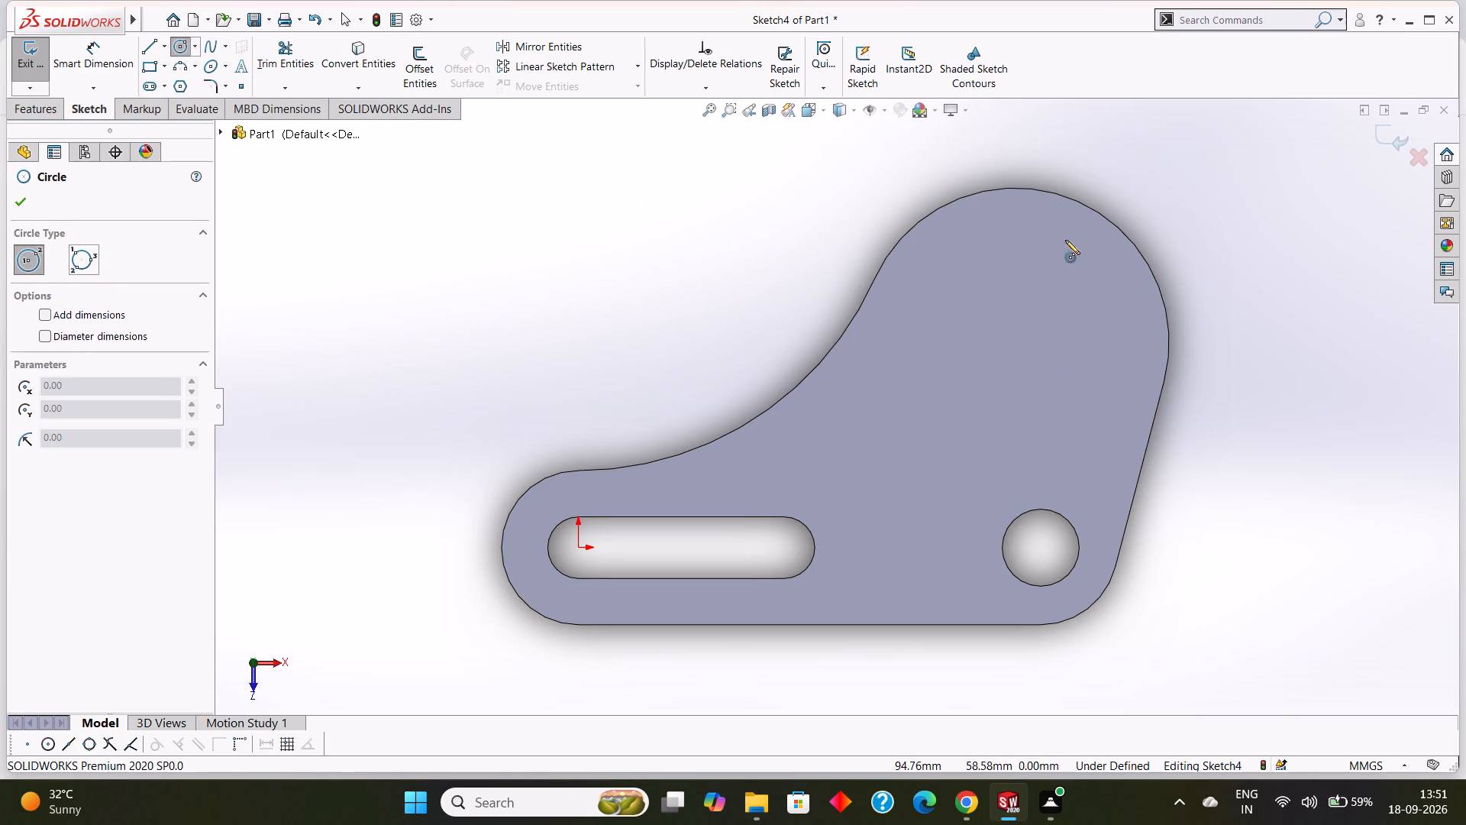
pyautogui.click(1014, 341)
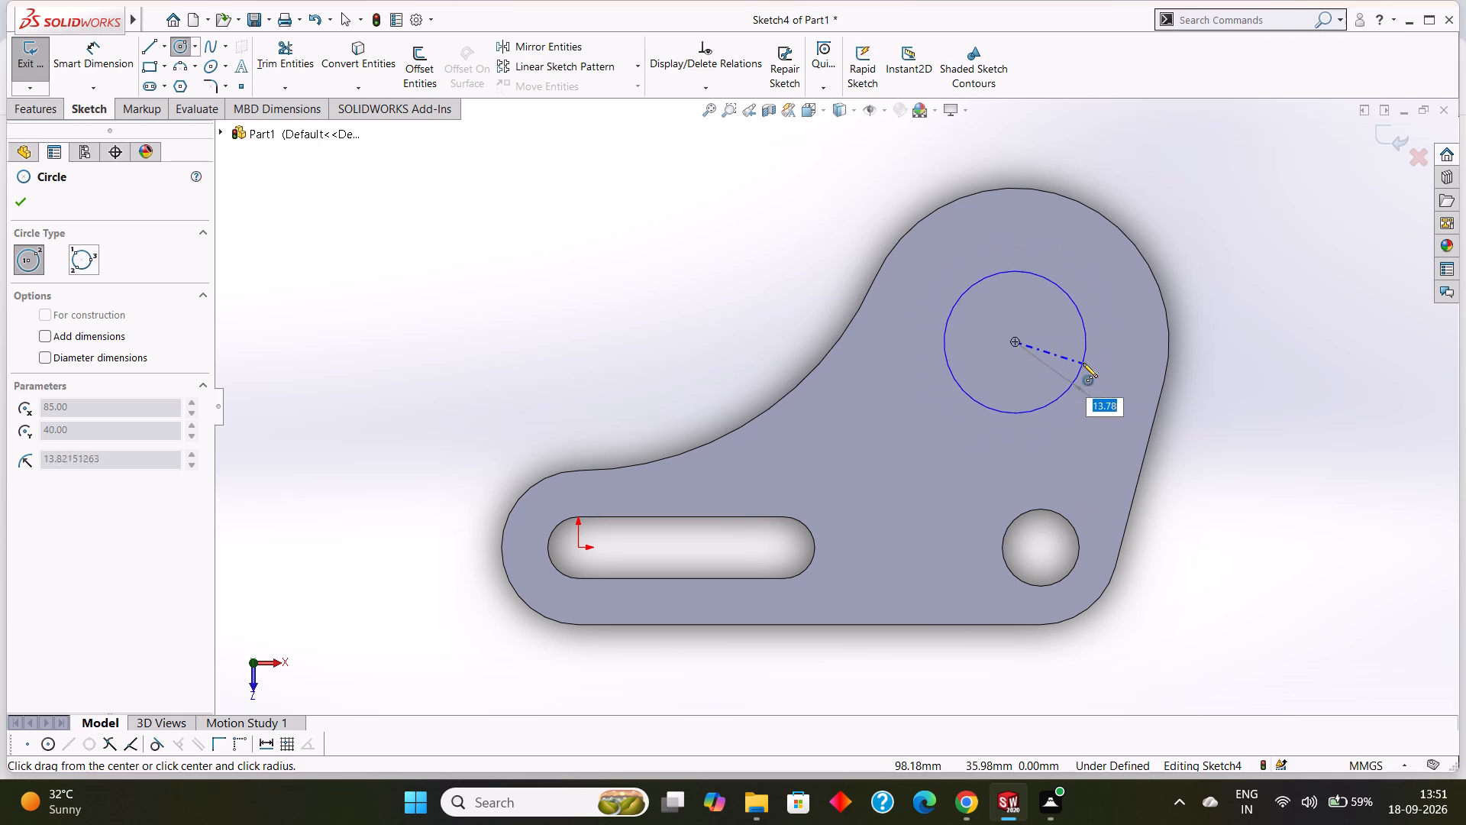
pyautogui.write('20')
pyautogui.press('Return')
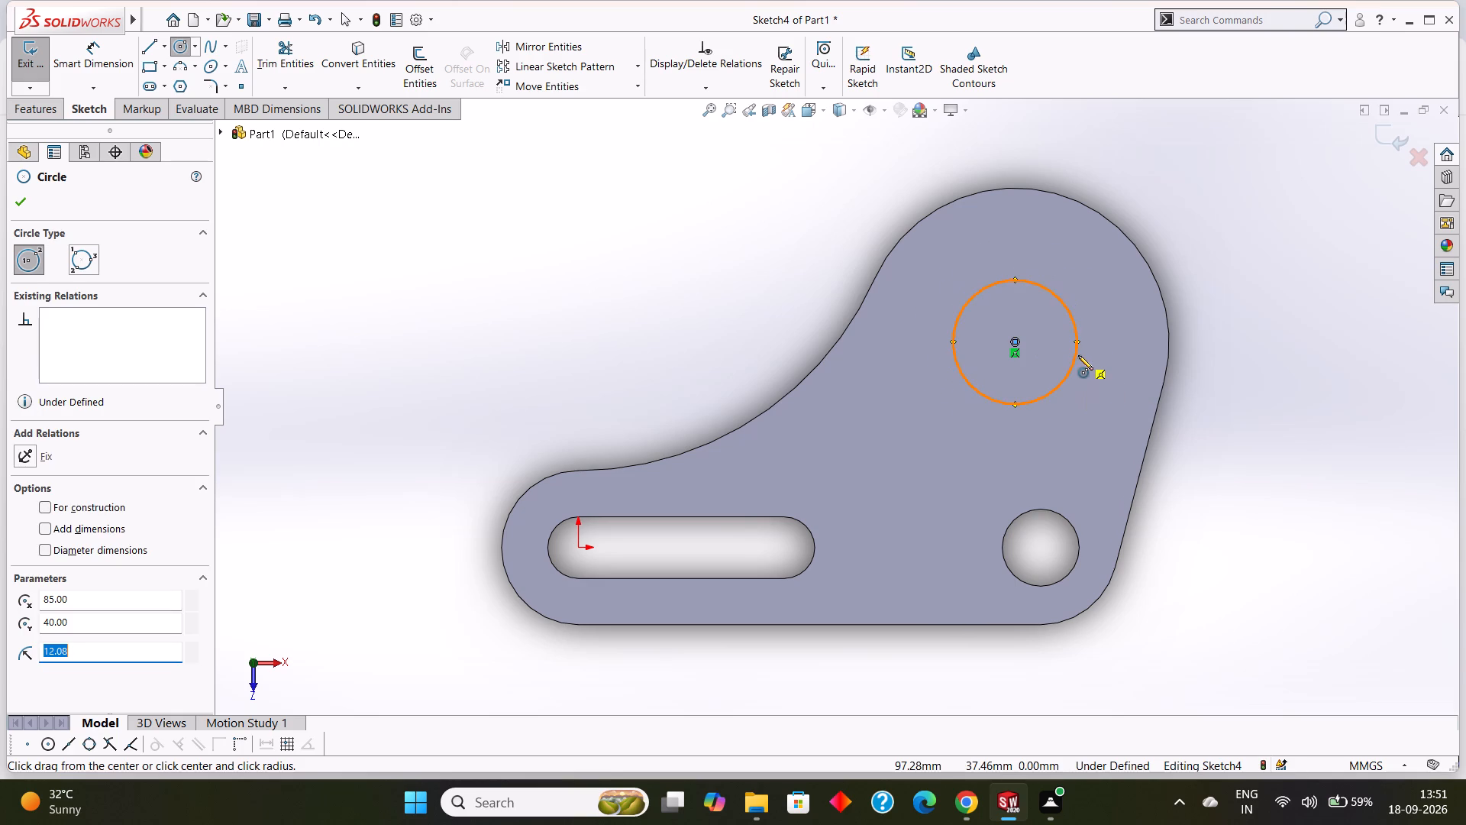
pyautogui.click(1018, 338)
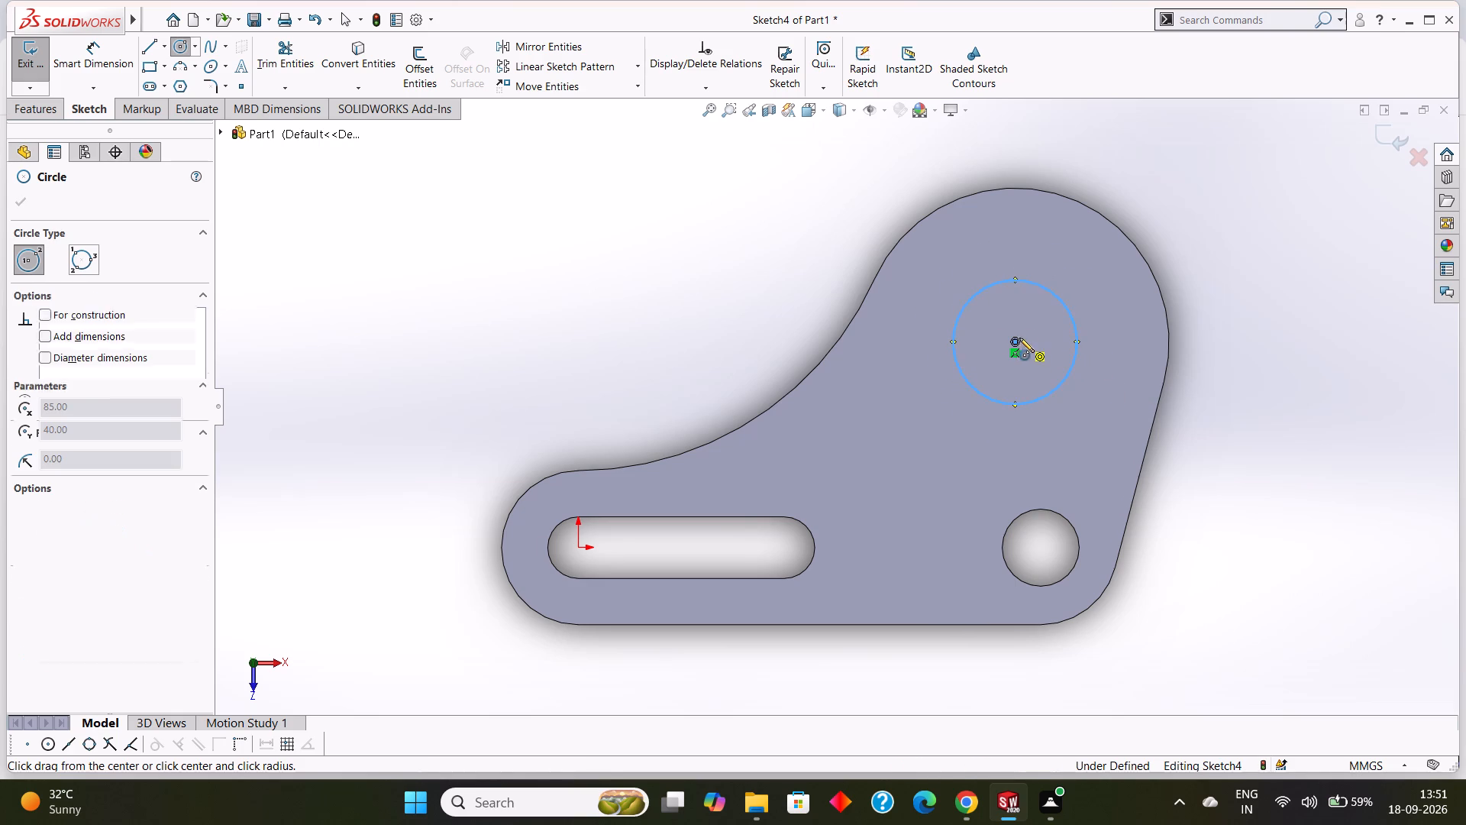
pyautogui.press('Escape')
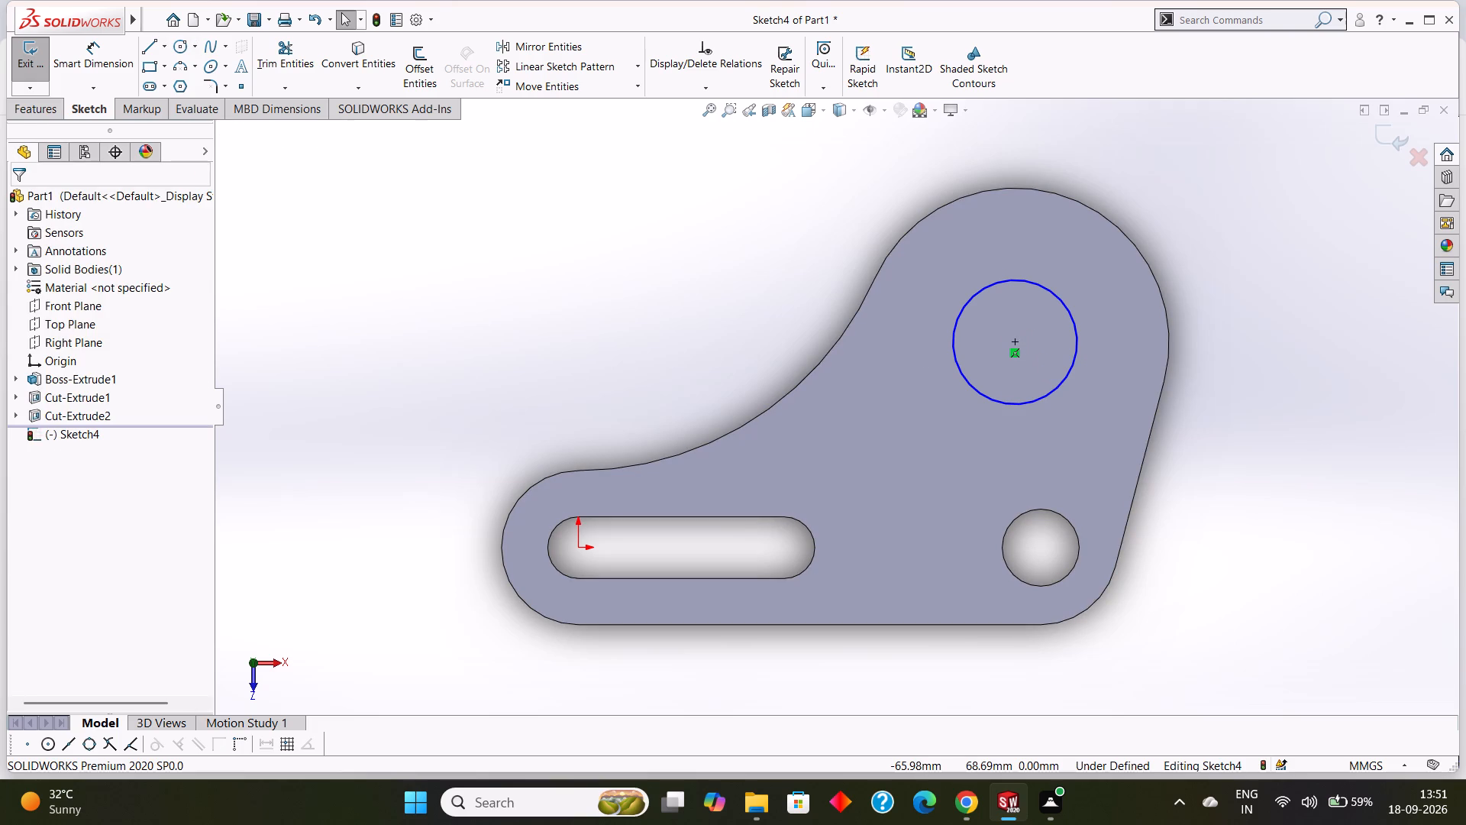
# Sketch a circle of 10 mm radius inside the existing circle, concentric with it at the upper arc centre.
pyautogui.click(182, 48)
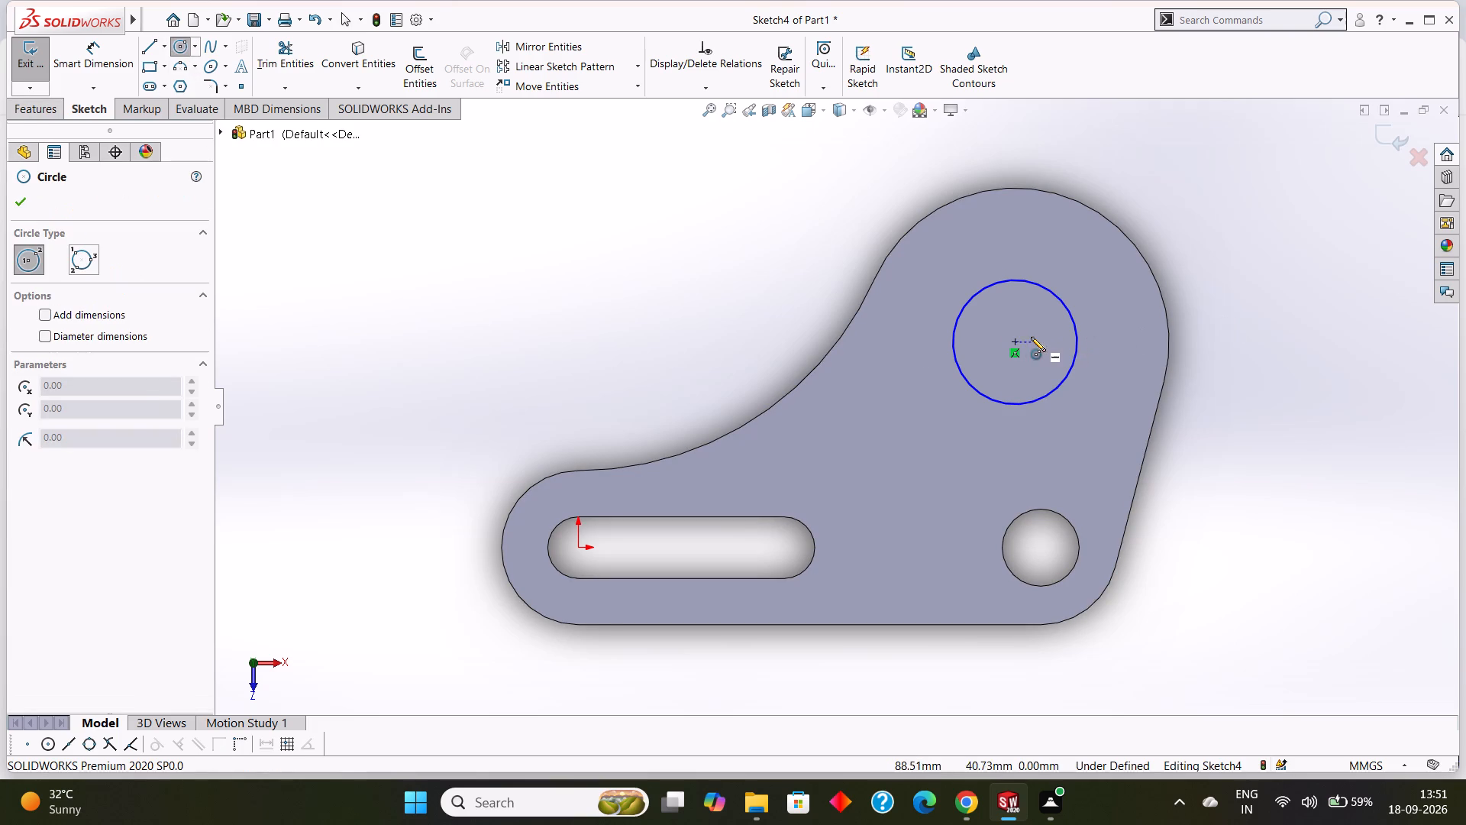
pyautogui.moveTo(1016, 342); pyautogui.dragTo(1044, 361)
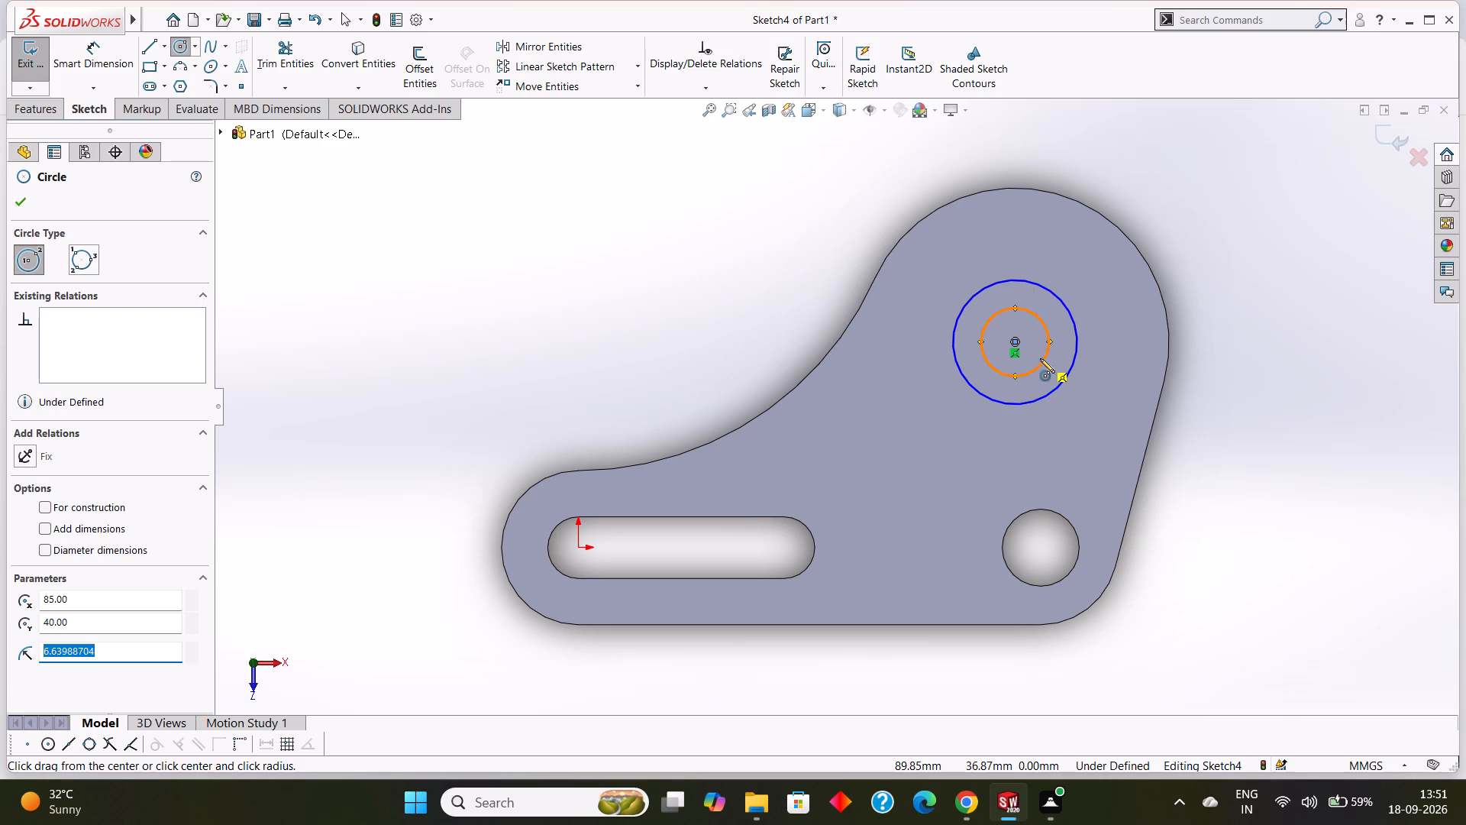
pyautogui.write('10')
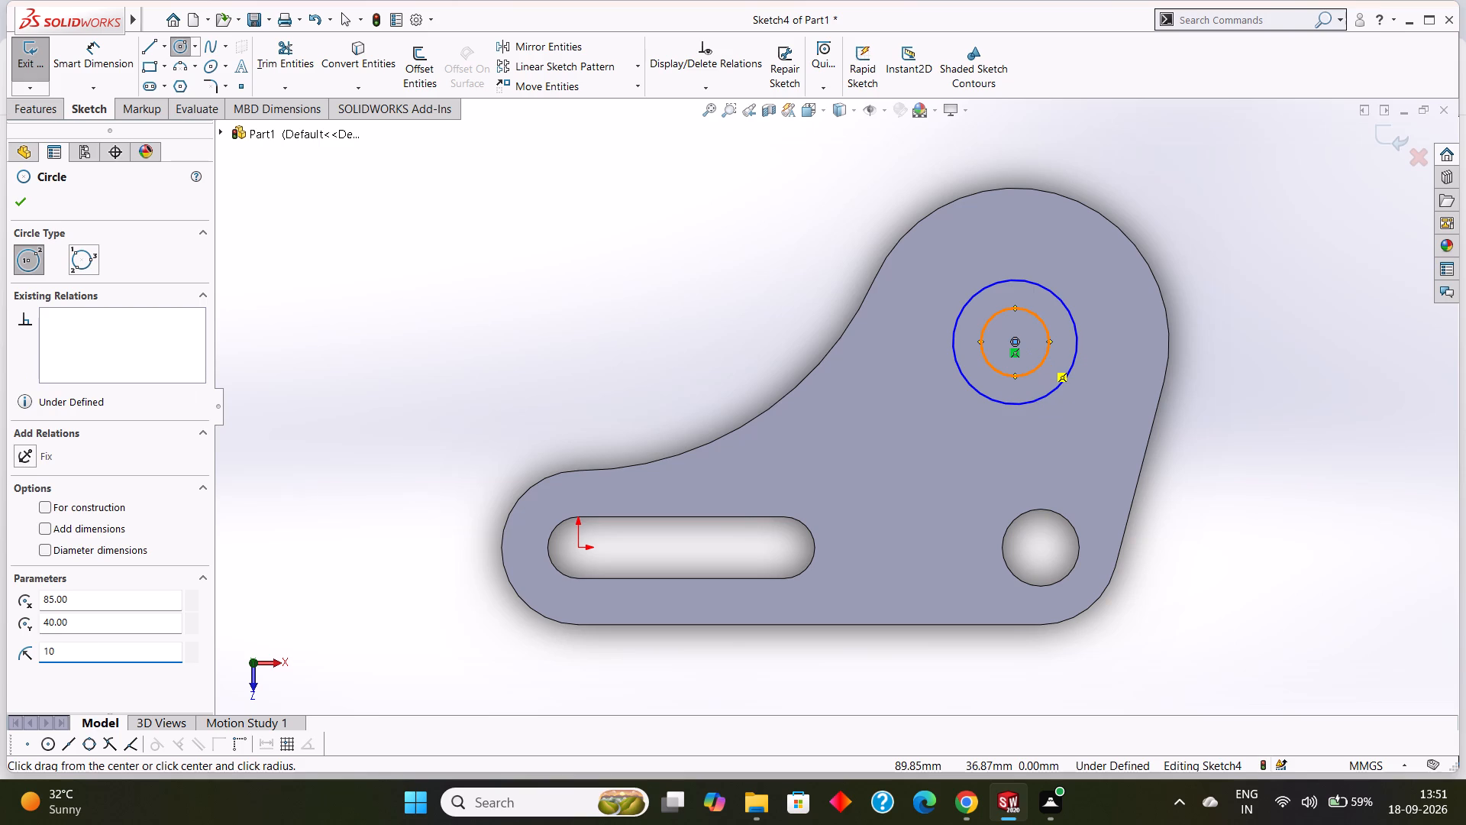
pyautogui.press('Return')
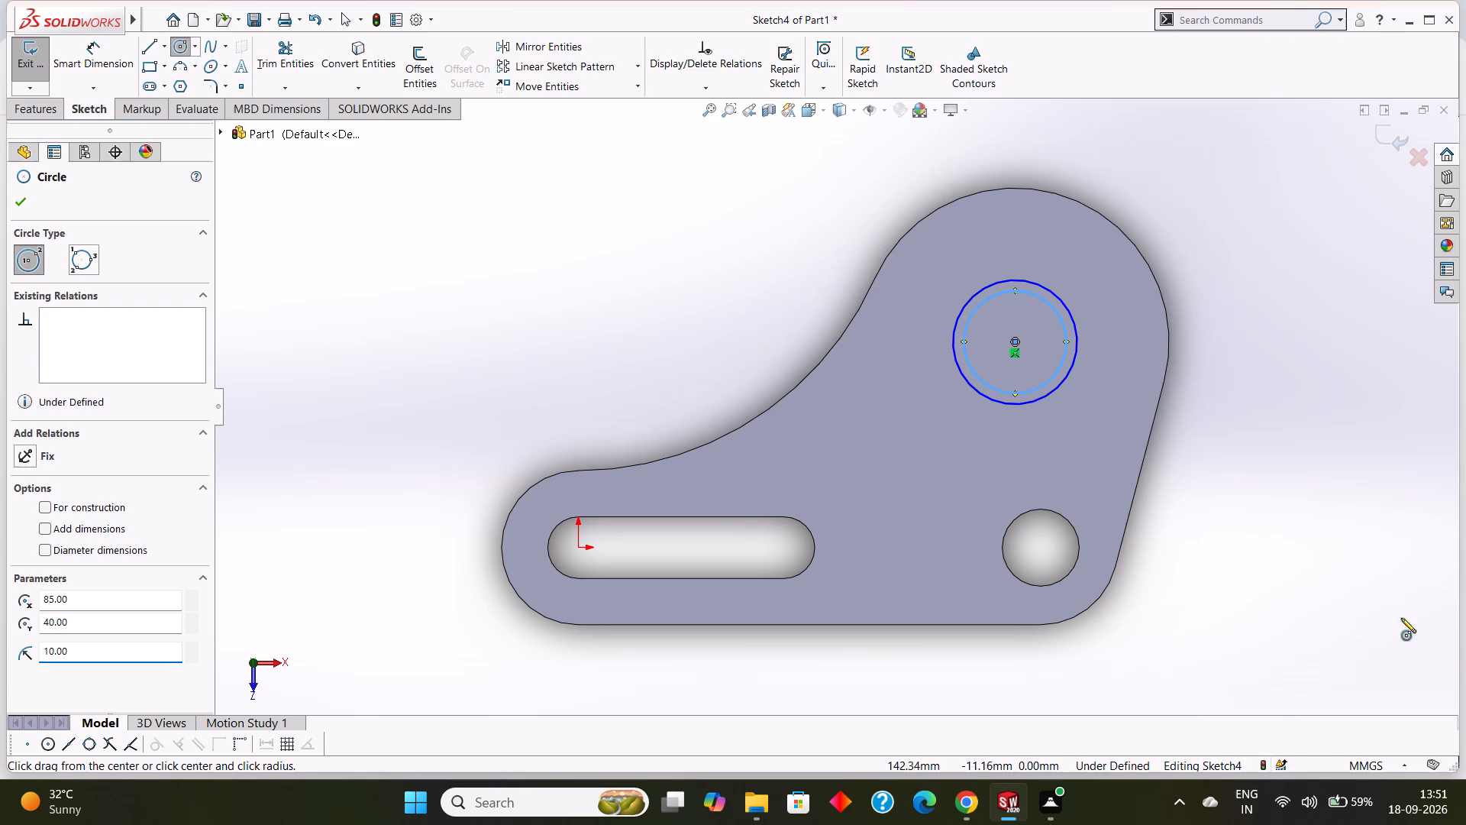
pyautogui.click(21, 207)
# Dimension the outer circle with a 40 mm diameter.
pyautogui.moveTo(97, 60); pyautogui.dragTo(118, 60)
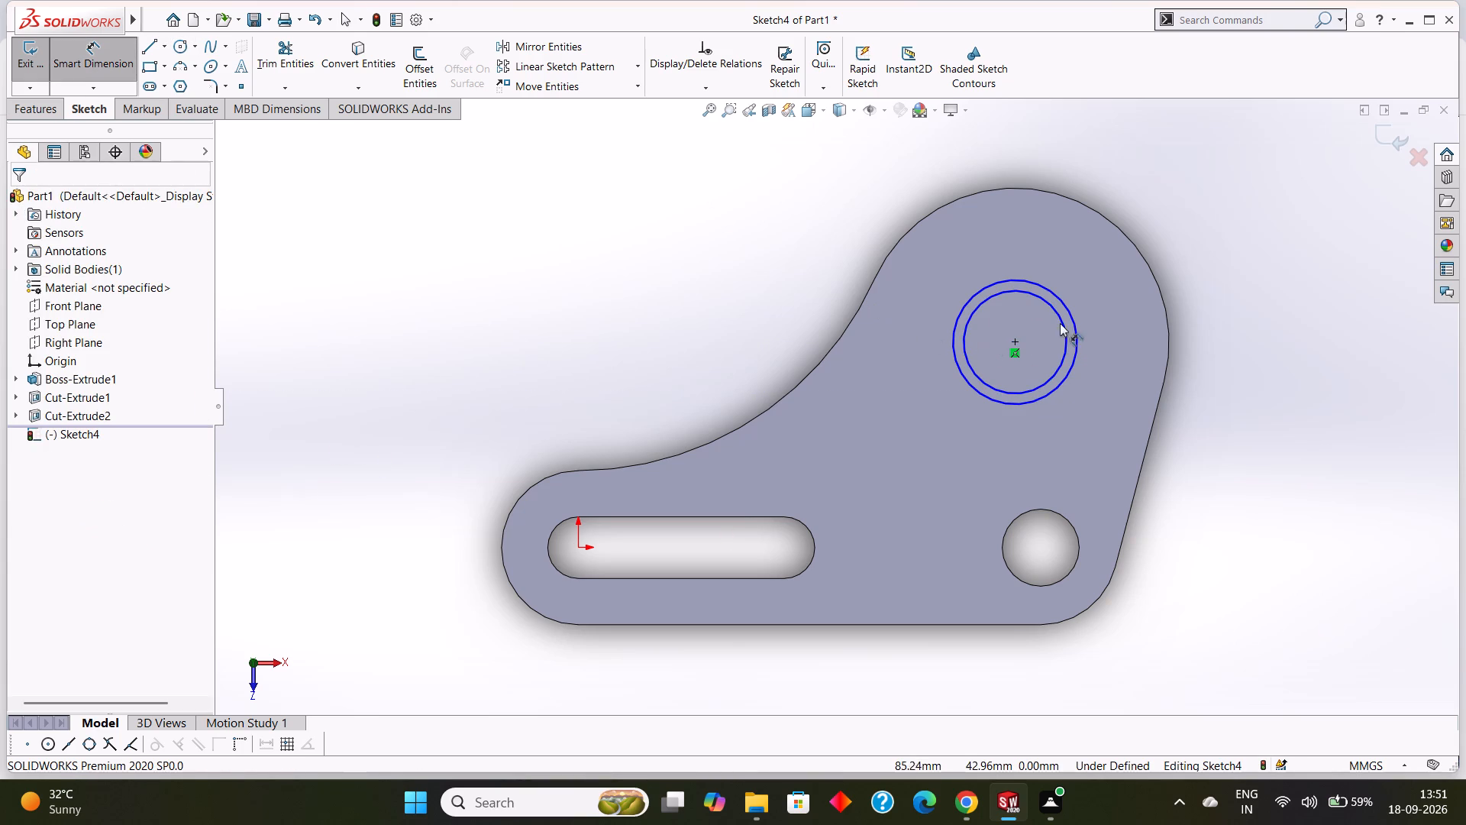
pyautogui.click(1075, 317)
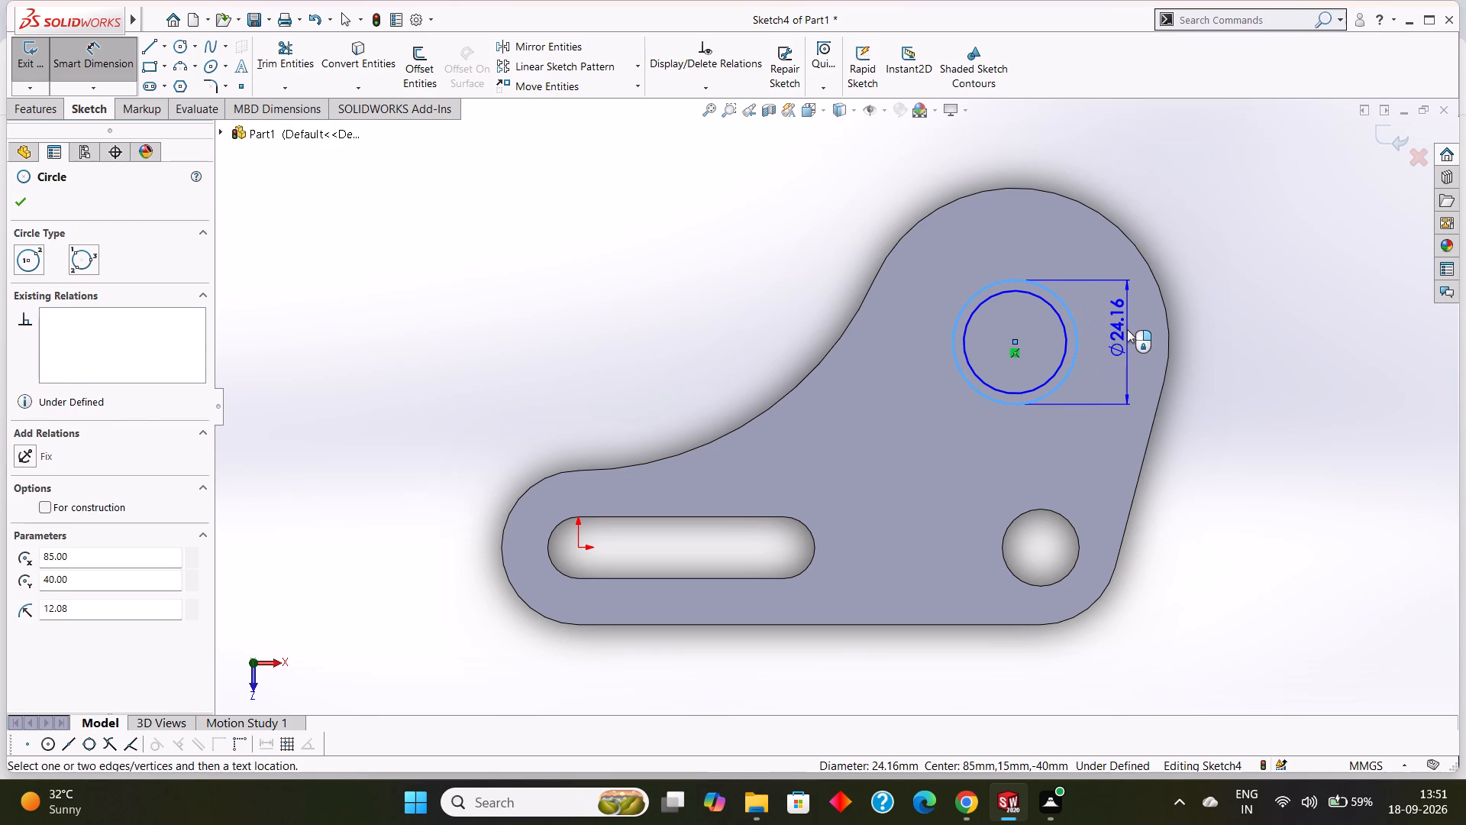
pyautogui.click(1127, 329)
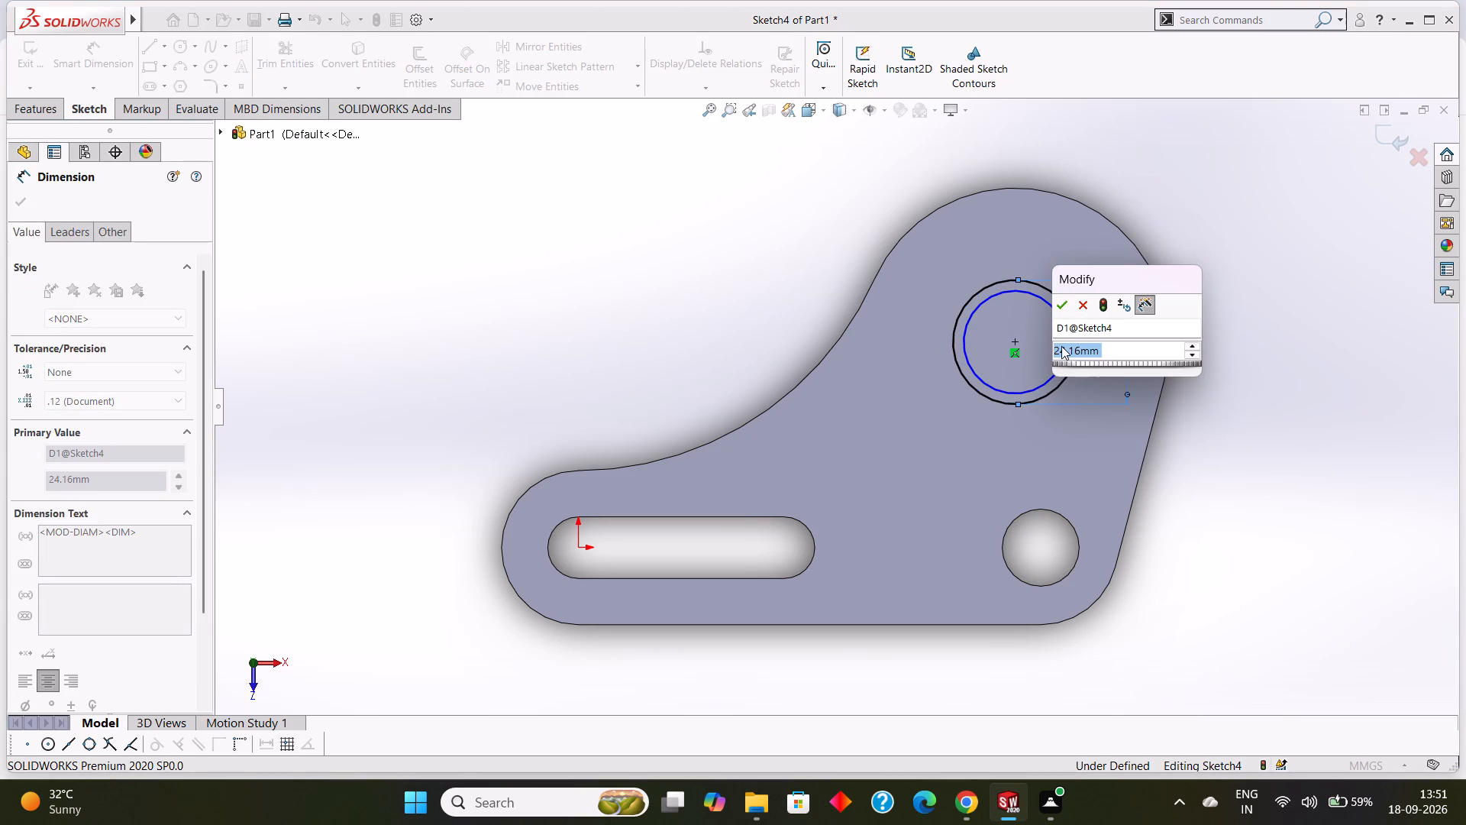
pyautogui.press('Escape')
pyautogui.press('Escape')
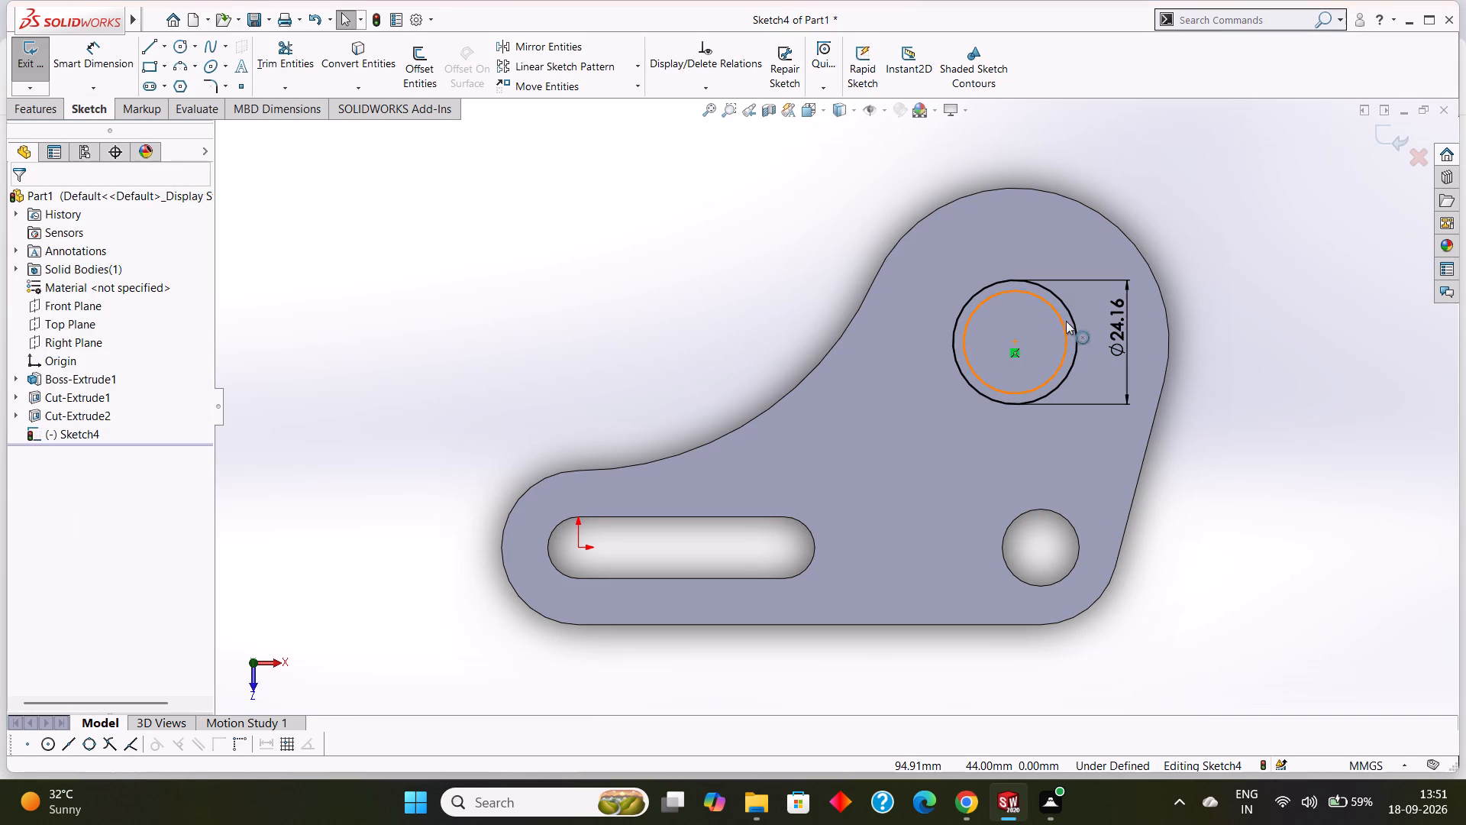
pyautogui.click(1059, 318)
pyautogui.press('Escape')
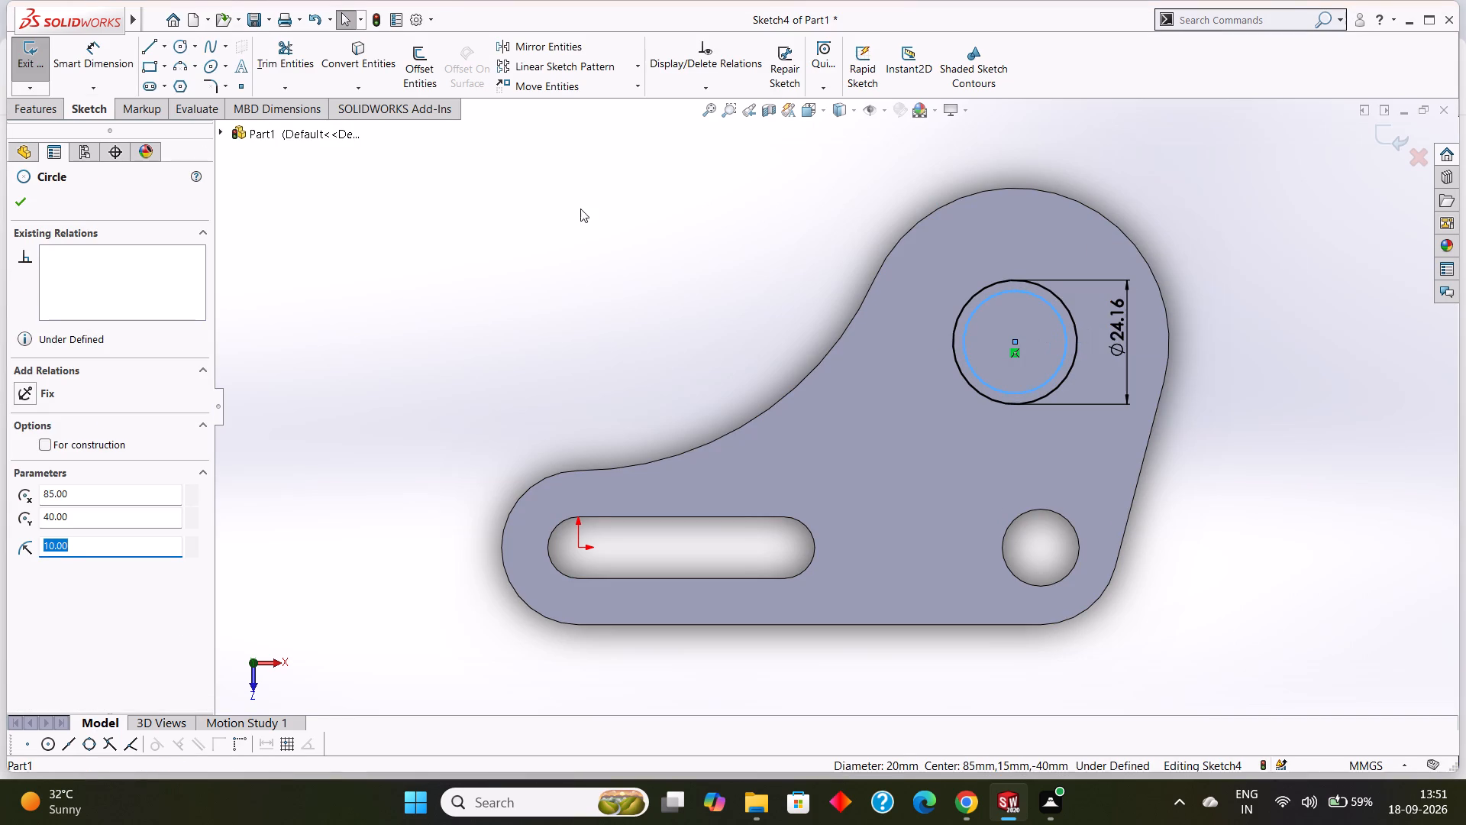
pyautogui.click(100, 56)
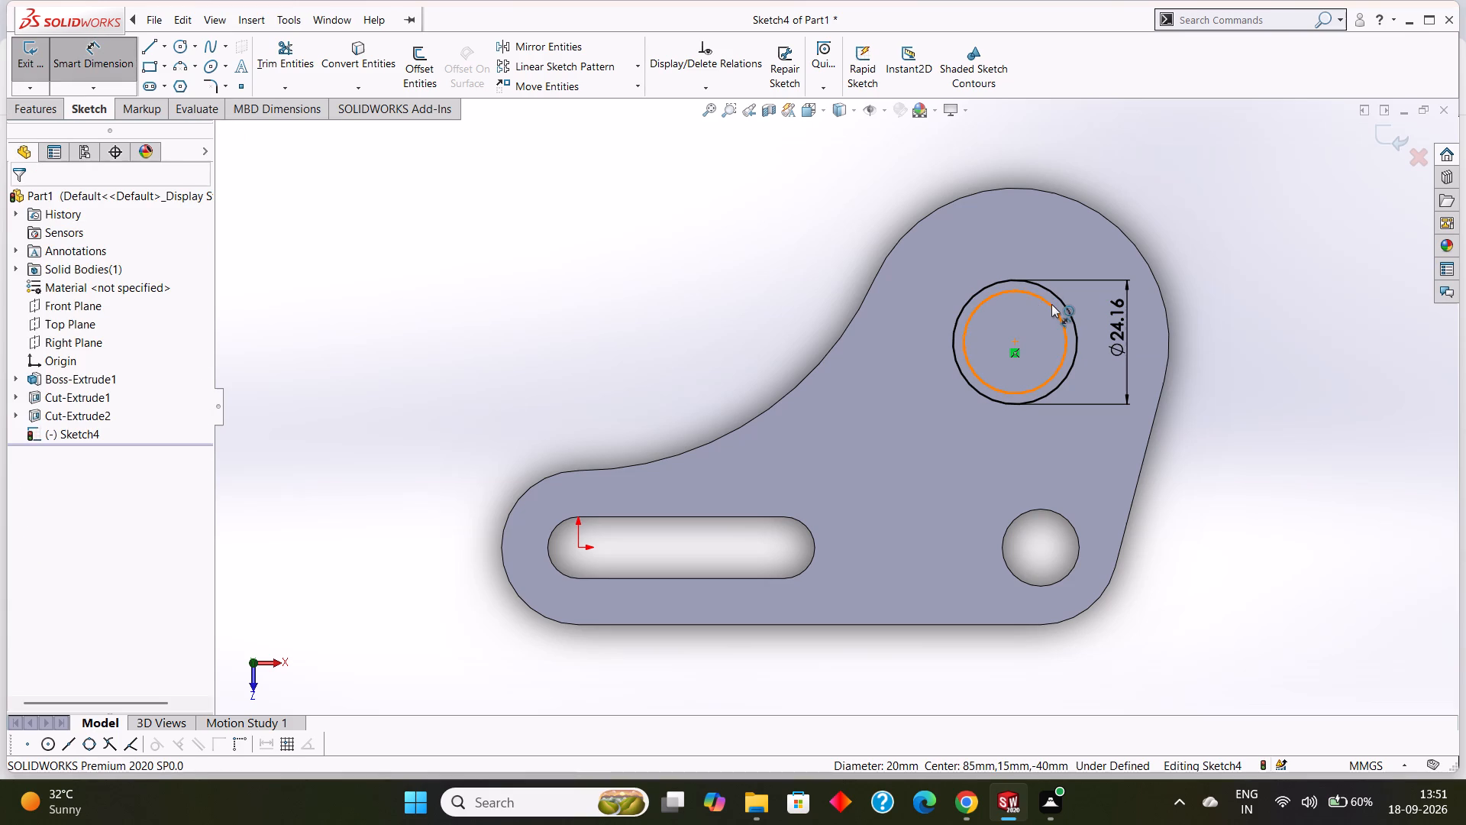
pyautogui.doubleClick(1113, 324)
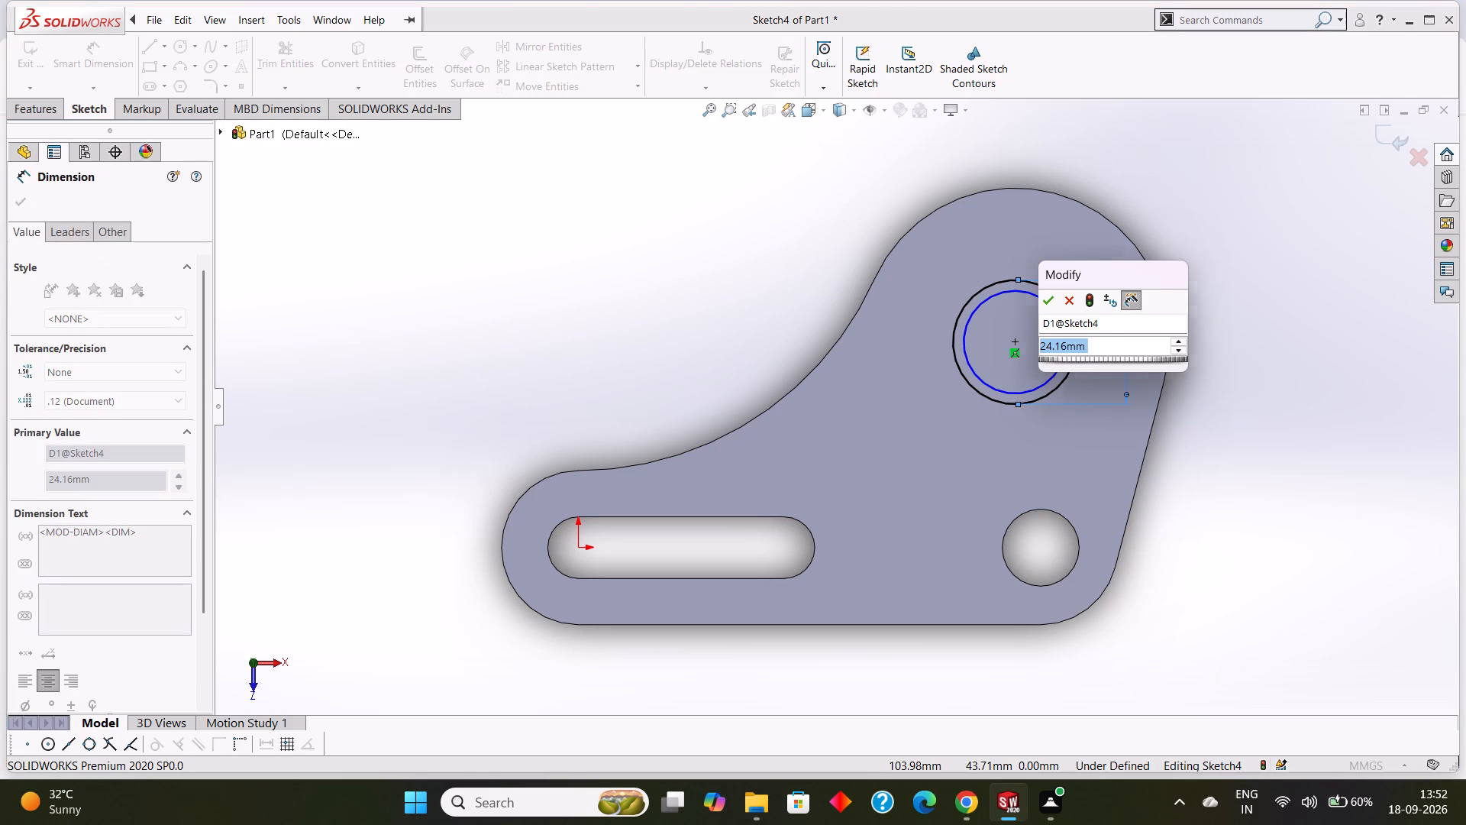
pyautogui.press('4')
pyautogui.press('0')
pyautogui.press('Return')
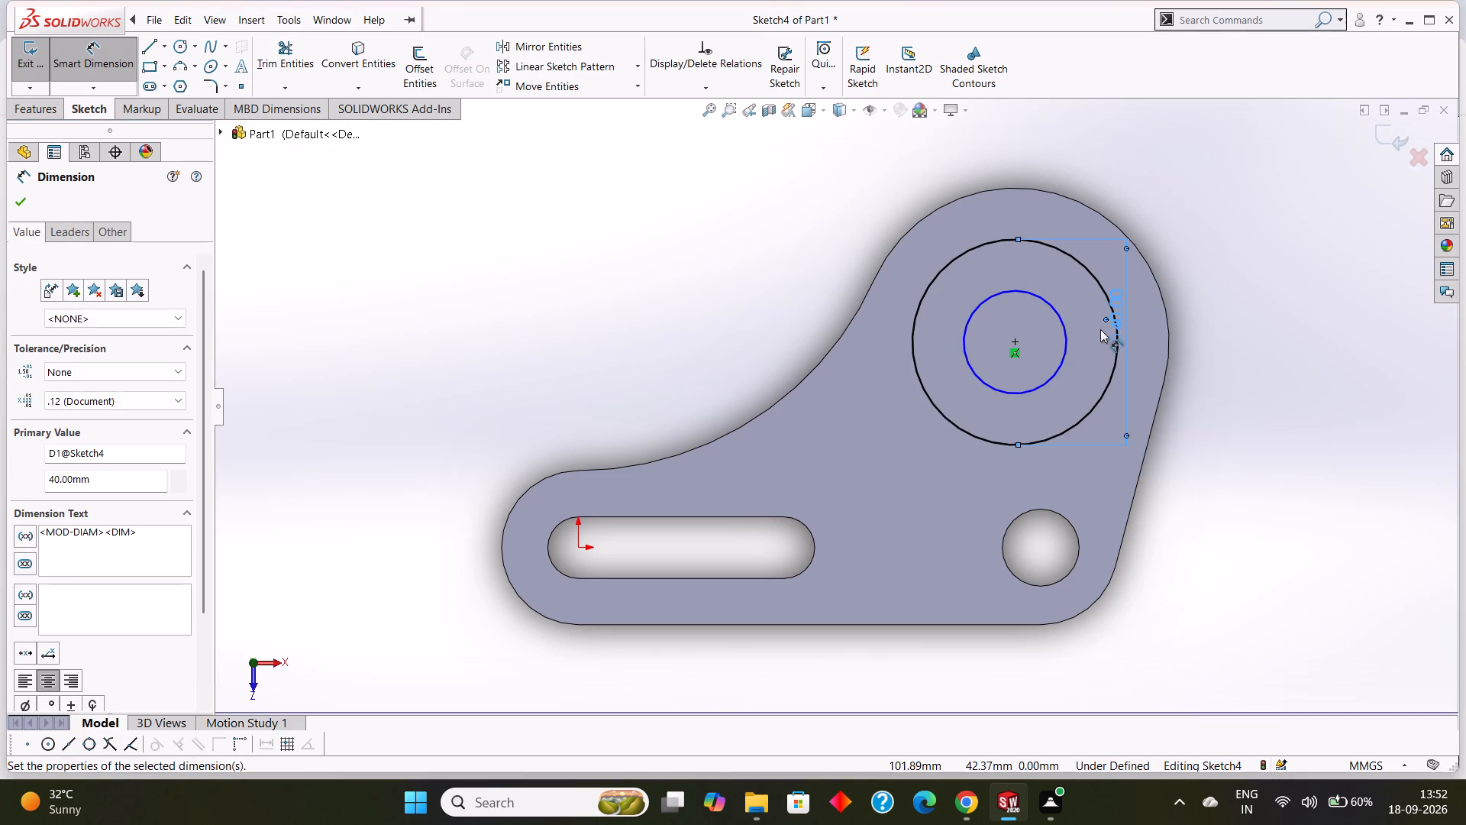
# Dimension the inner circle with a 20 mm diameter.
pyautogui.click(1061, 311)
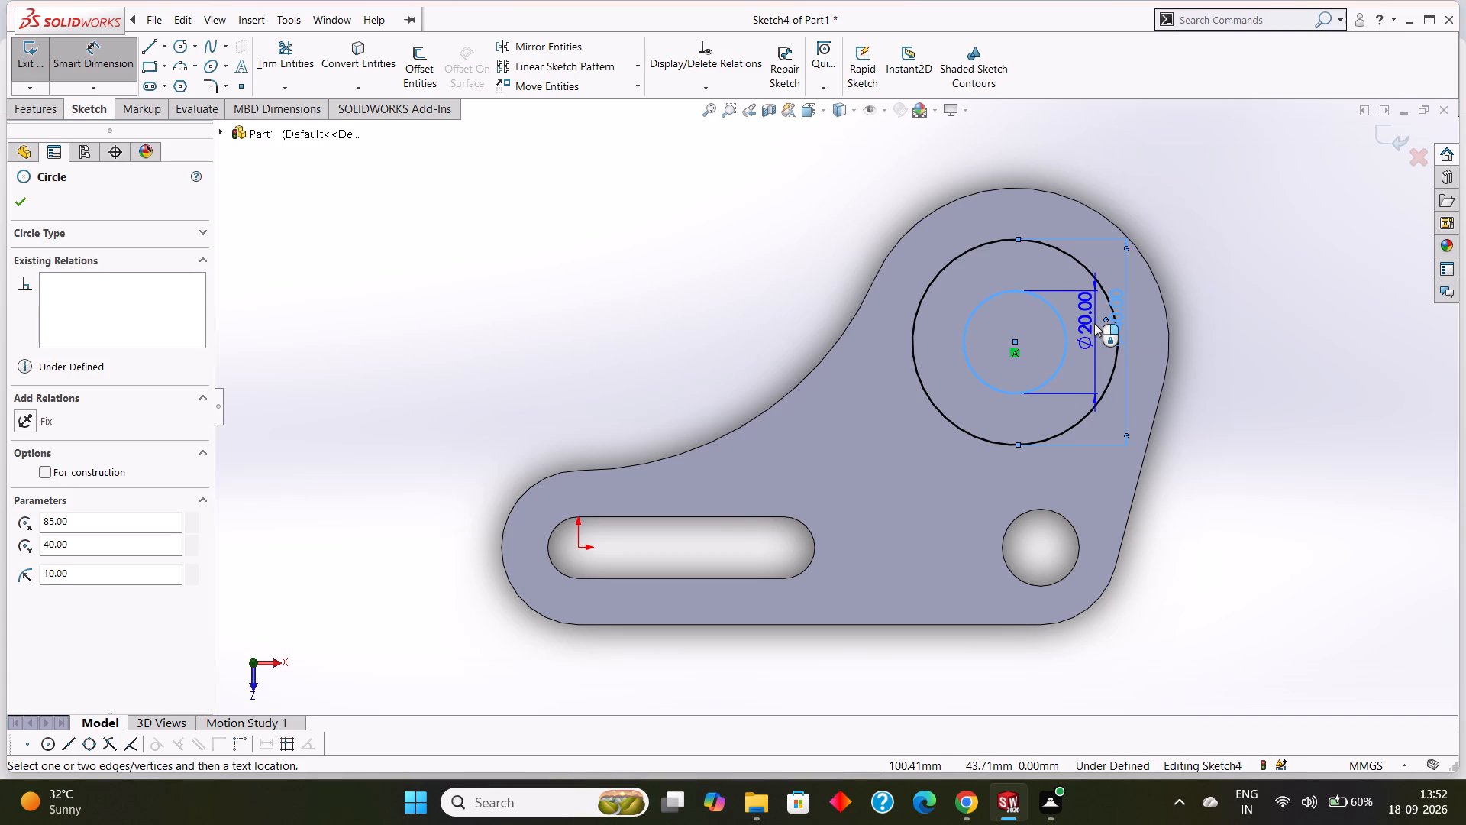
pyautogui.click(1094, 323)
pyautogui.click(1028, 296)
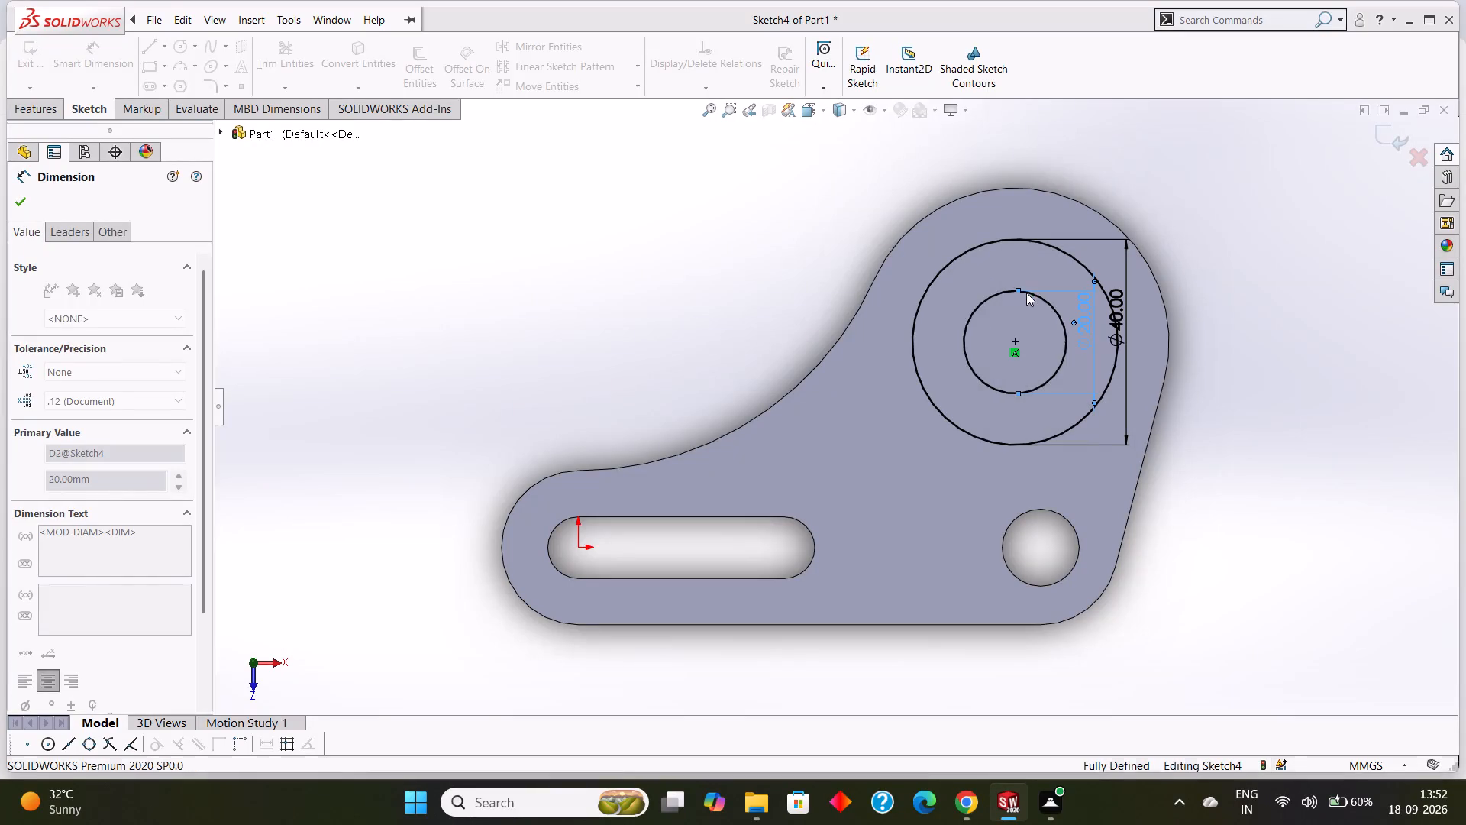
pyautogui.click(24, 196)
# Extrude the ring between the two circles as a boss on the plate's top face, with a Blind depth of 20 mm.
pyautogui.click(27, 105)
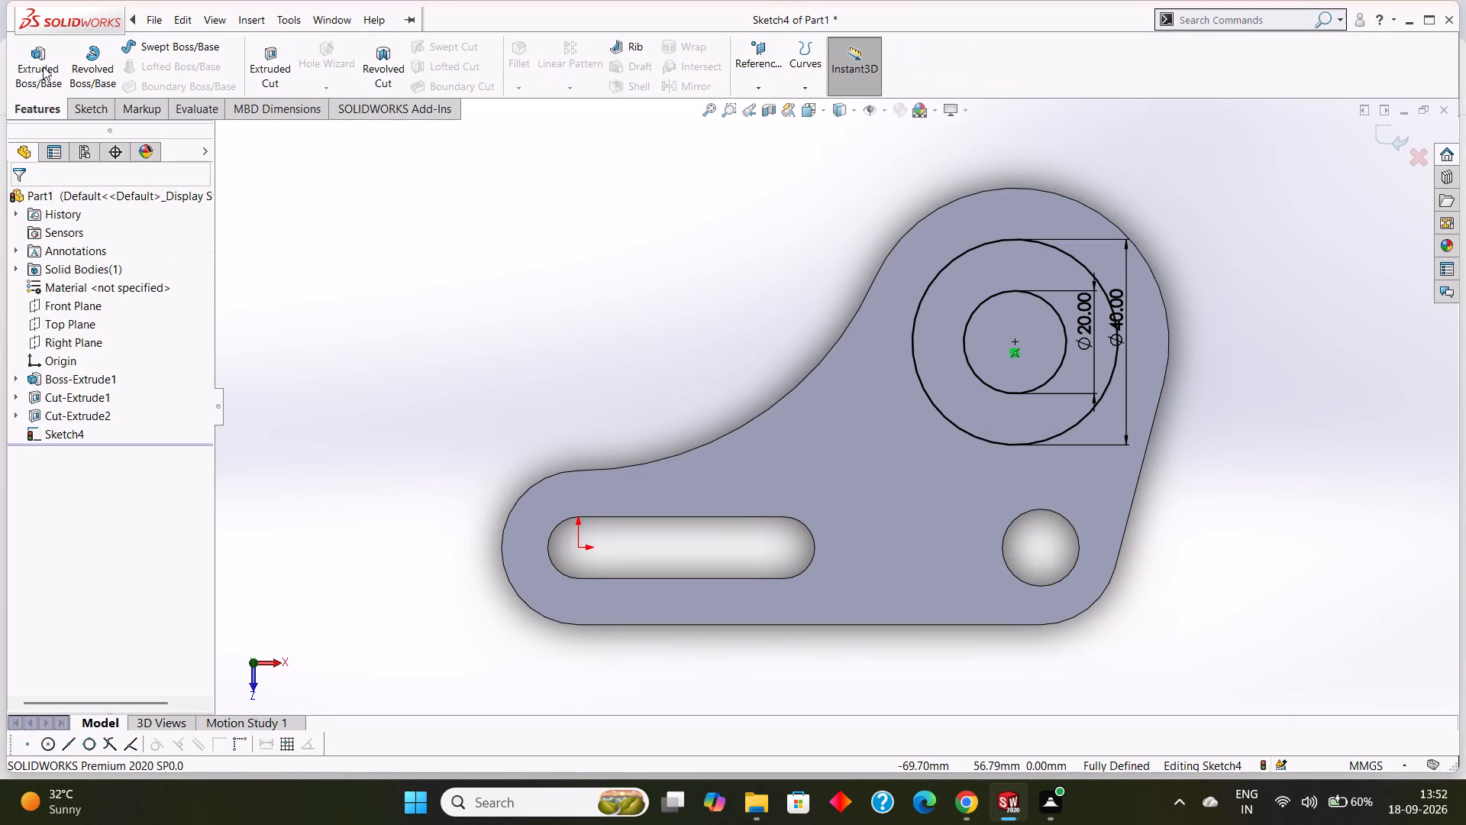
pyautogui.click(43, 64)
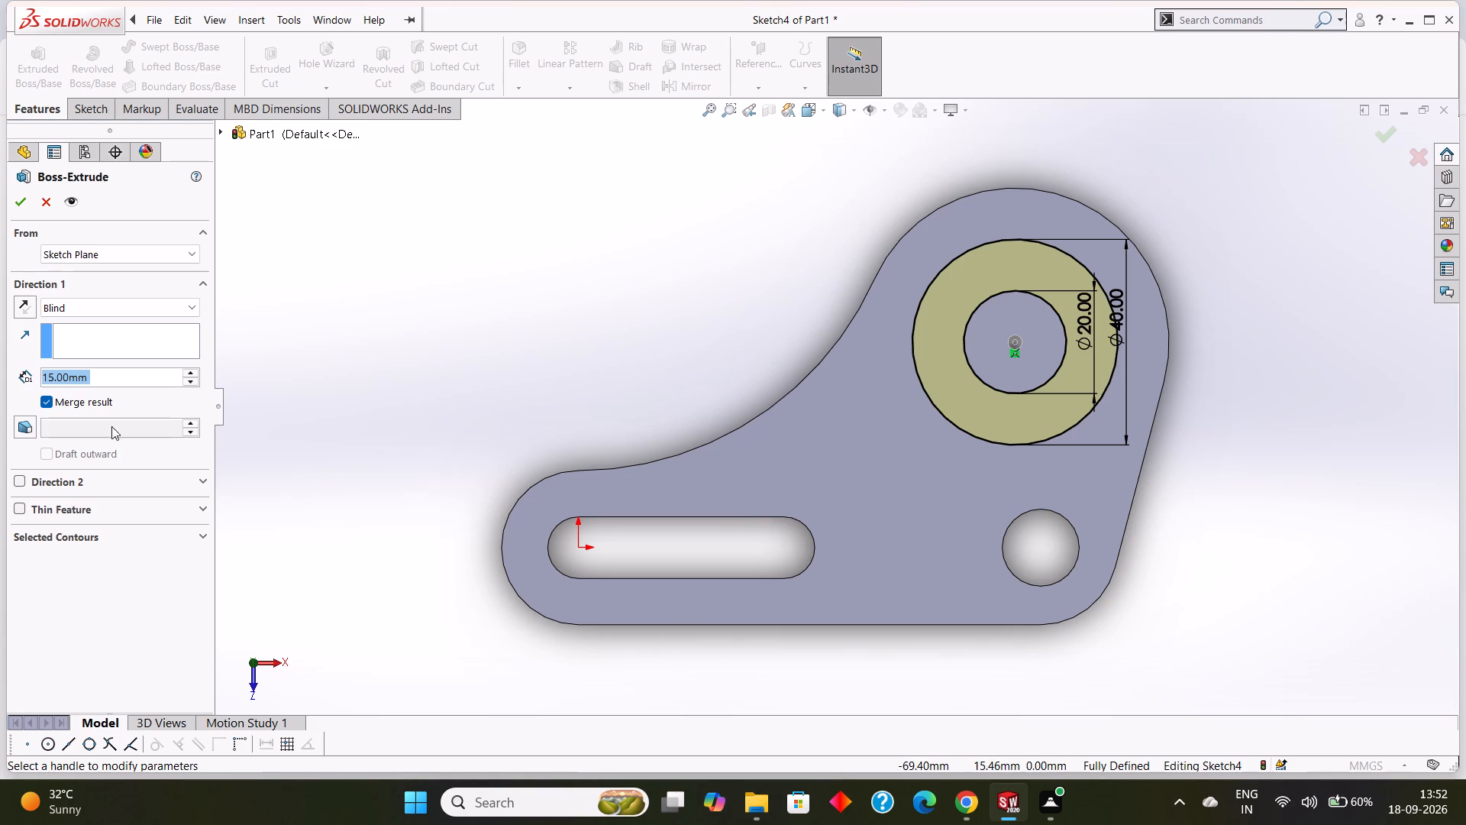
pyautogui.moveTo(1303, 639); pyautogui.dragTo(1287, 458, button='middle')
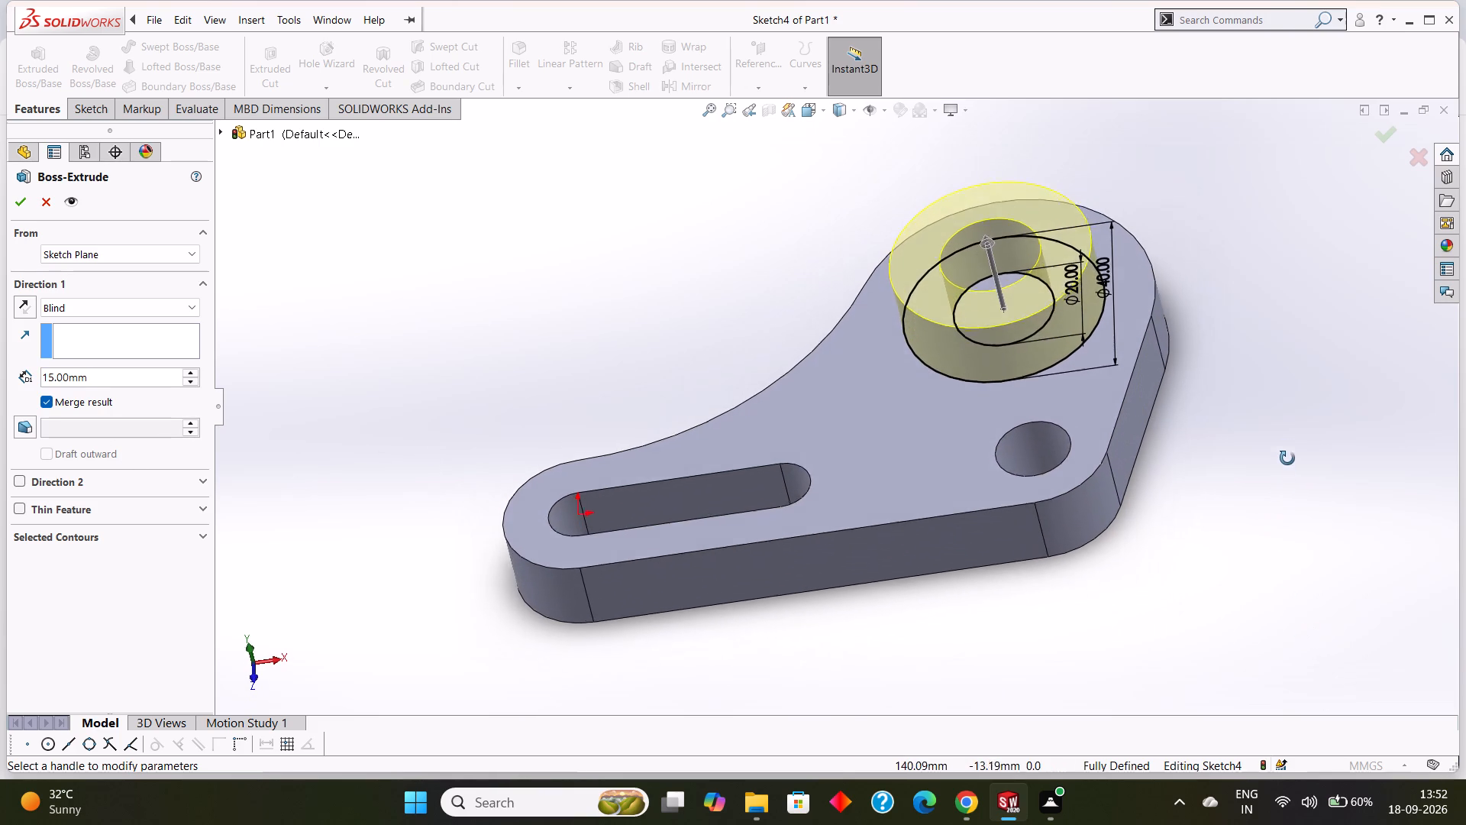
pyautogui.moveTo(1287, 458); pyautogui.dragTo(1290, 445, button='middle')
pyautogui.moveTo(121, 375); pyautogui.dragTo(42, 374)
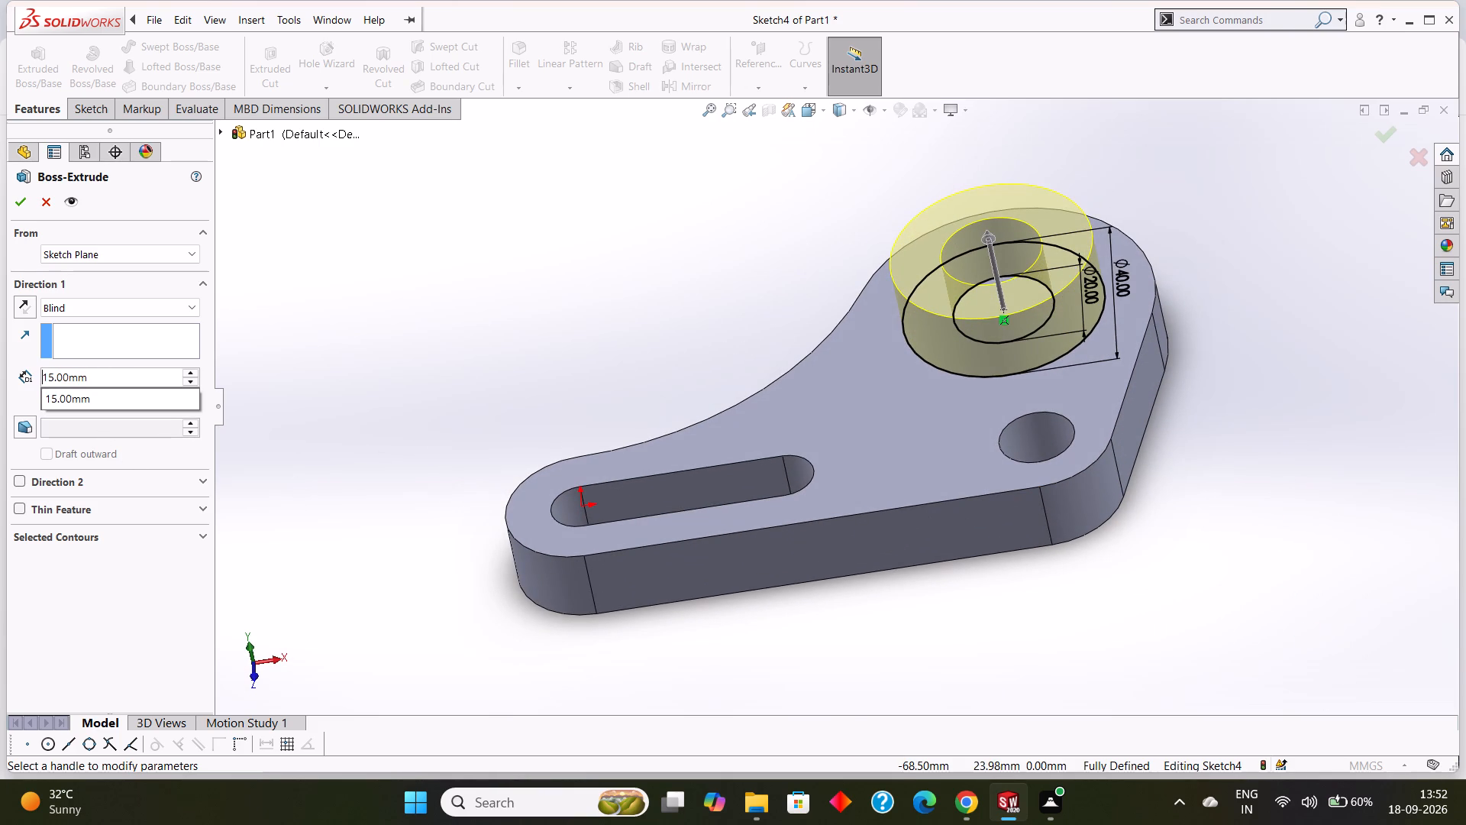
pyautogui.write('20')
pyautogui.press('Return')
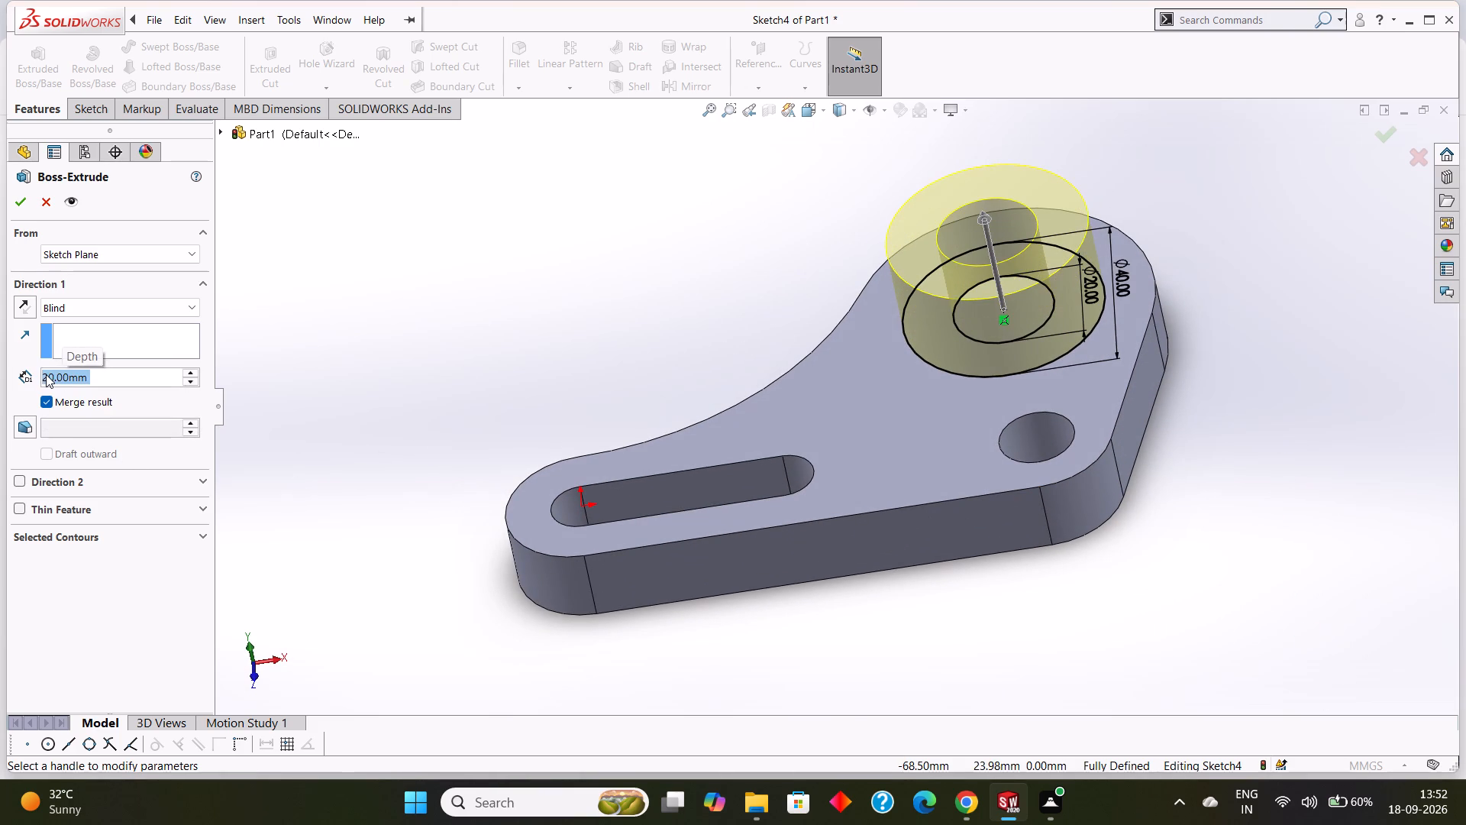
pyautogui.click(15, 207)
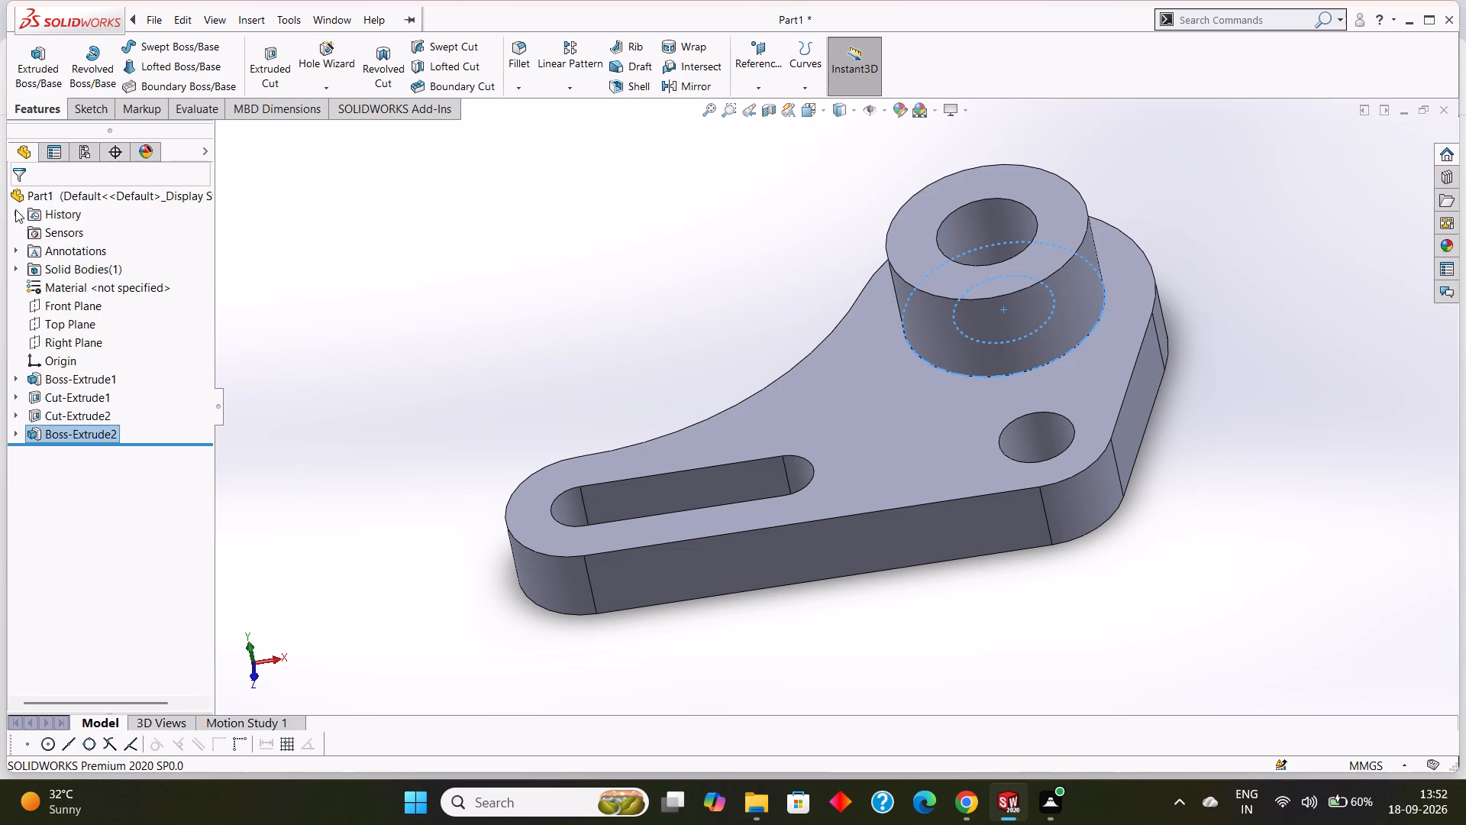
pyautogui.click(431, 202)
# Examine the finished bracket from several angles, checking the ring boss, slot and corner hole.
pyautogui.moveTo(1232, 314); pyautogui.dragTo(1200, 460, button='middle')
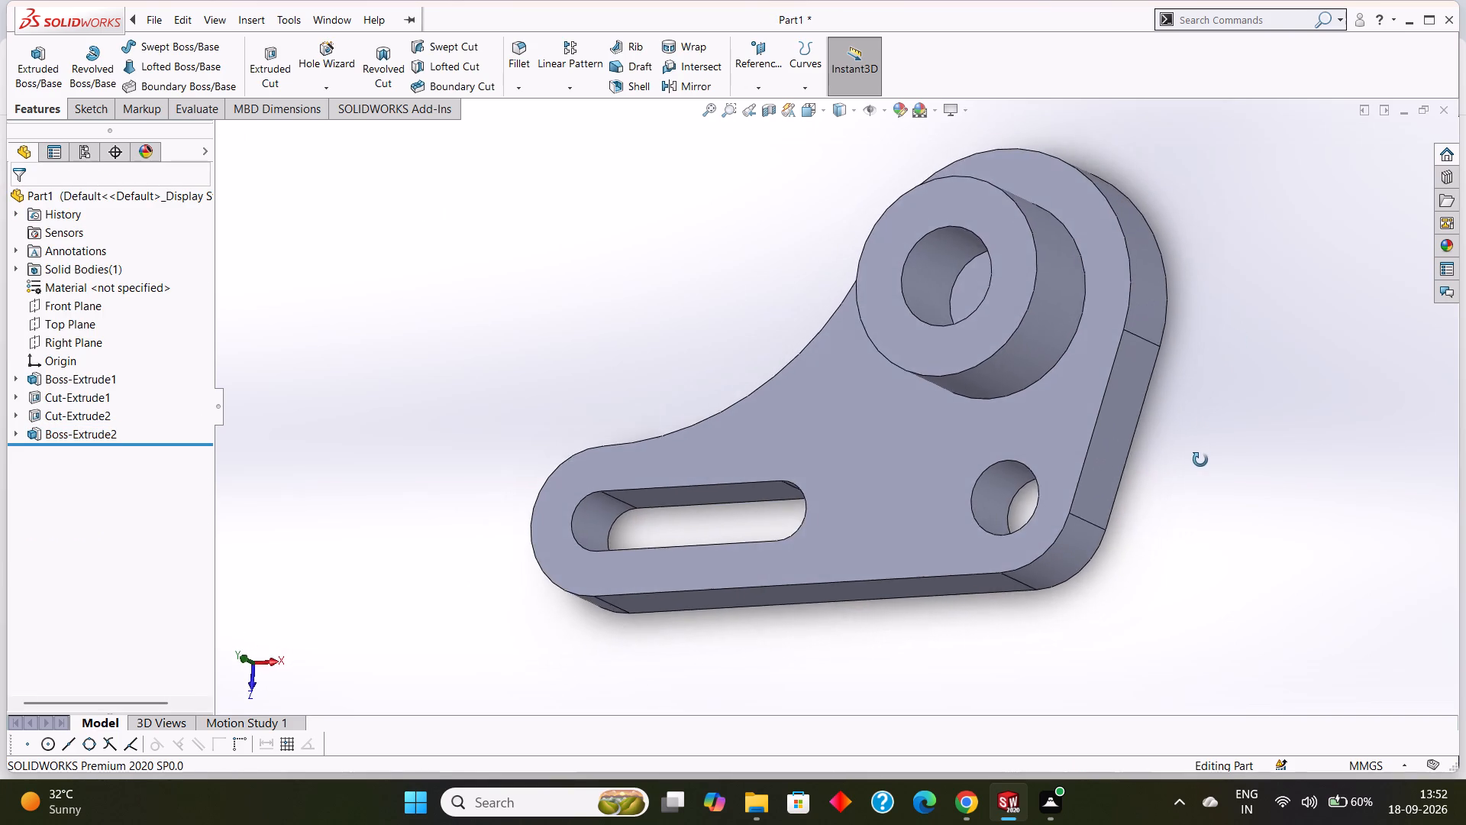
pyautogui.moveTo(1200, 460); pyautogui.dragTo(1235, 345, button='middle')
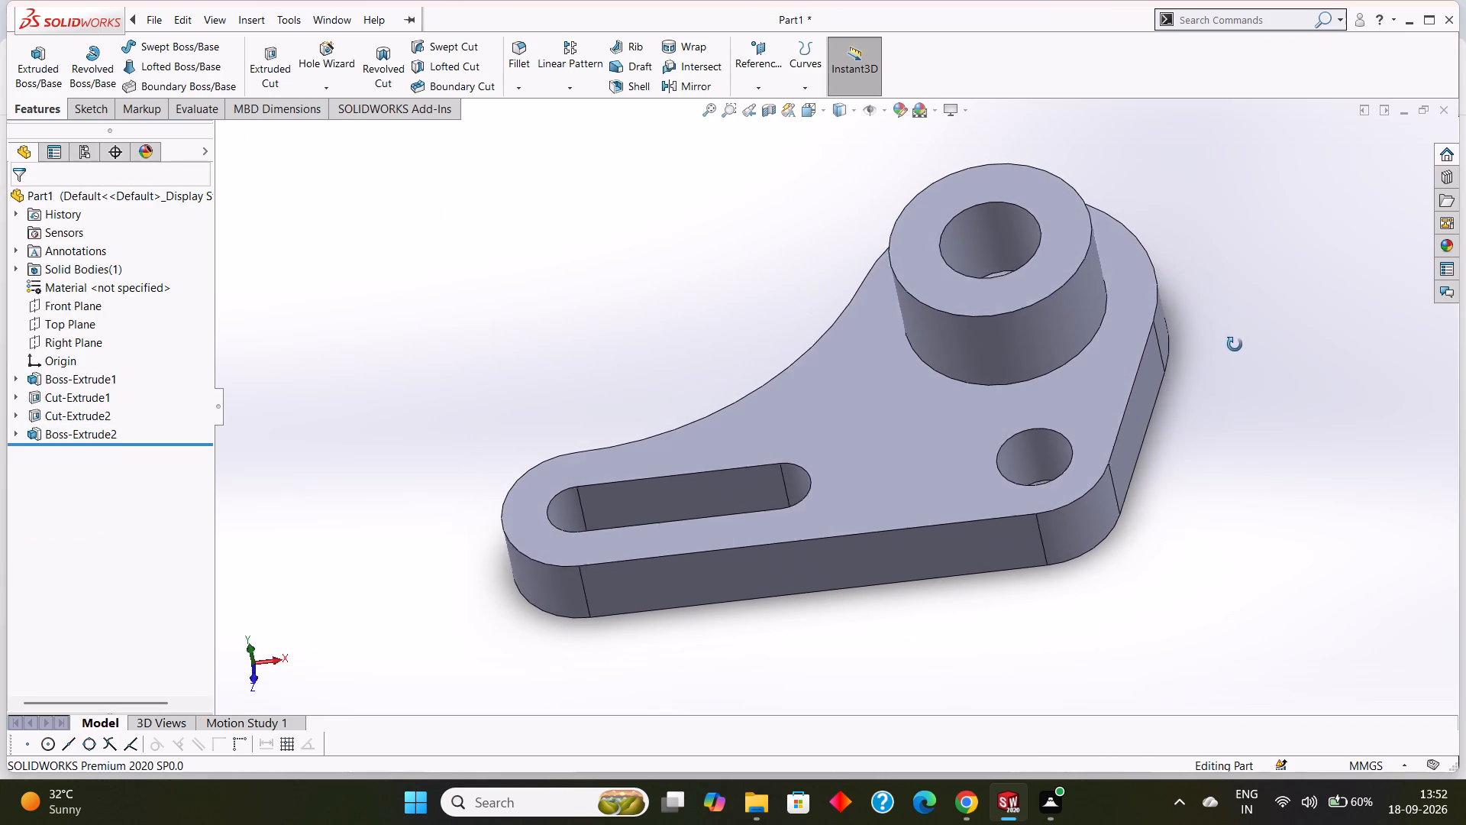
pyautogui.moveTo(1235, 345); pyautogui.dragTo(1283, 473, button='middle')
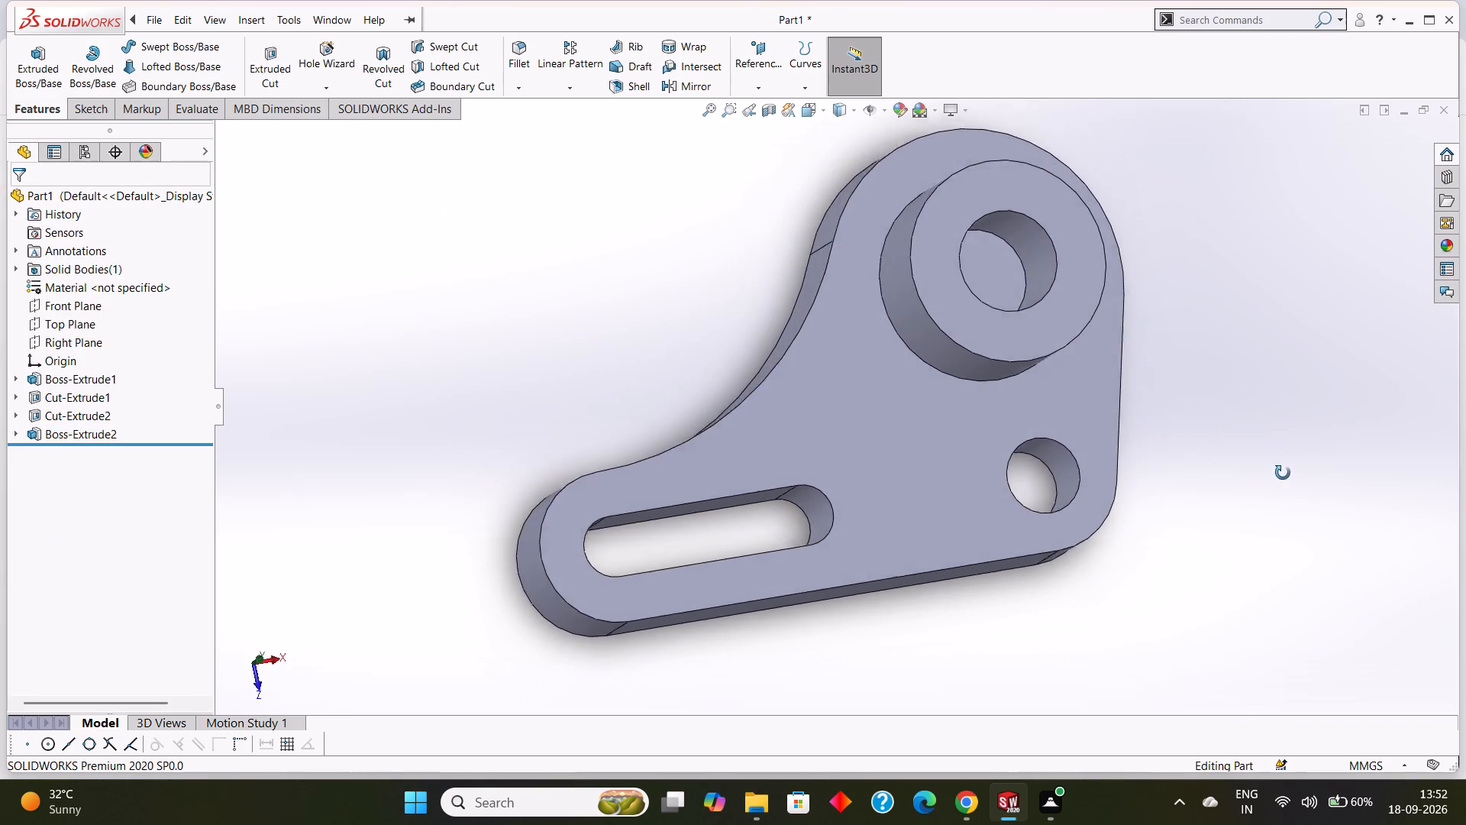
pyautogui.moveTo(1283, 473); pyautogui.dragTo(1258, 452, button='middle')
pyautogui.scroll(2, 1254, 476)
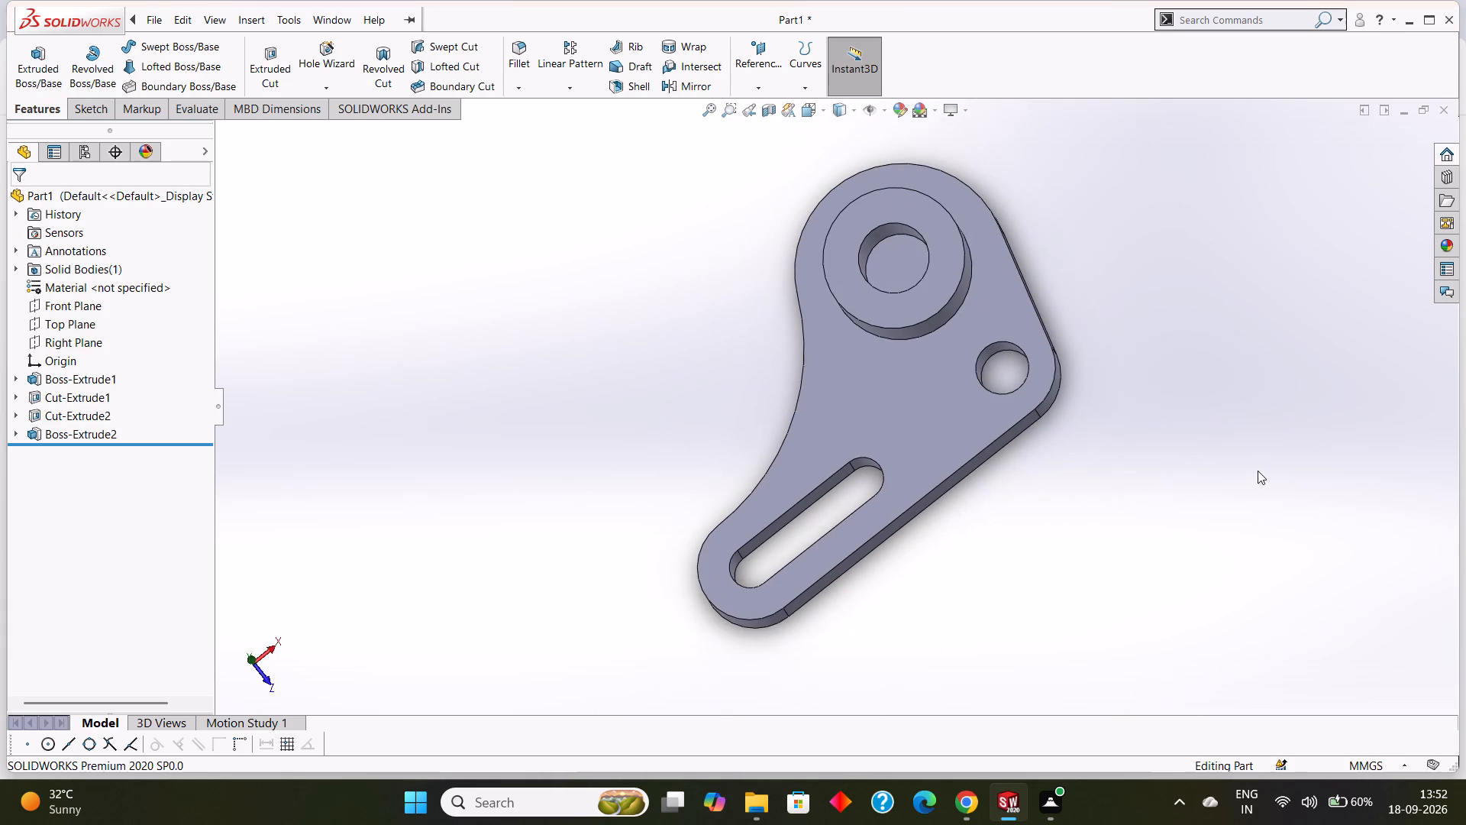
pyautogui.moveTo(1239, 527); pyautogui.dragTo(1216, 429, button='middle')
pyautogui.scroll(1, 1226, 516)
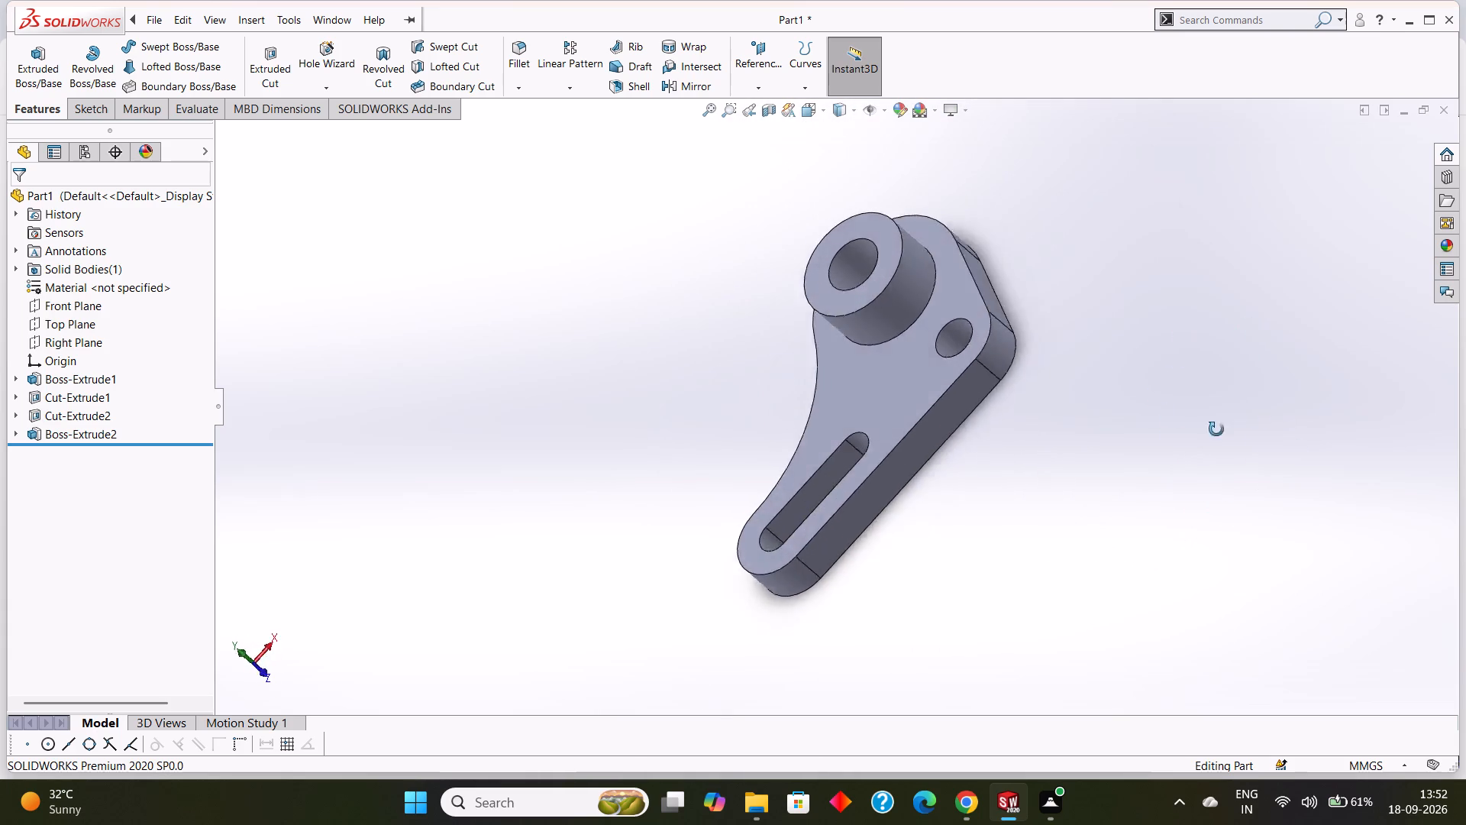
pyautogui.moveTo(1216, 429); pyautogui.dragTo(1258, 462, button='middle')
pyautogui.scroll(-1, 1271, 427)
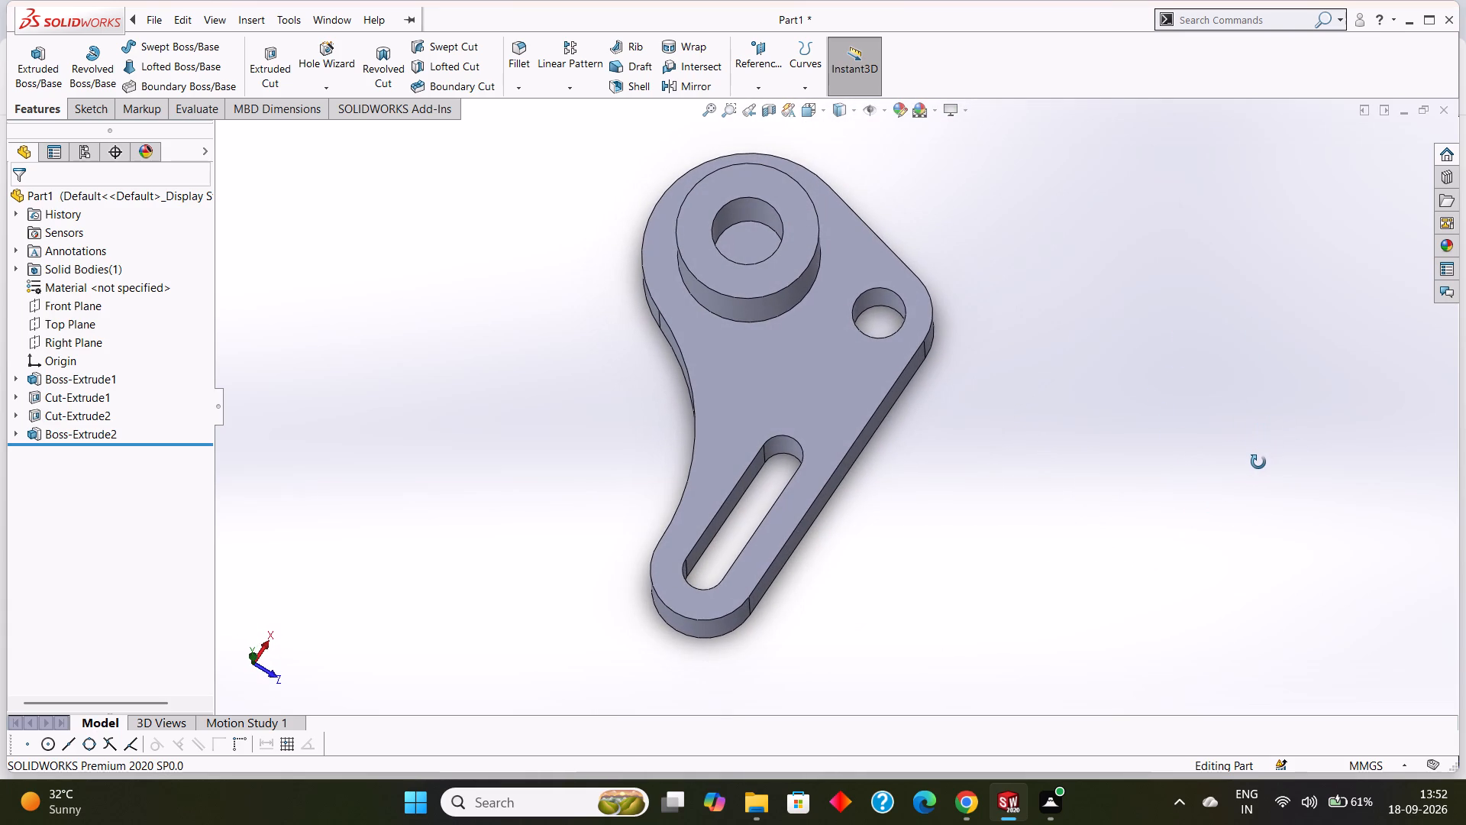
pyautogui.moveTo(1258, 462); pyautogui.dragTo(1236, 446, button='middle')
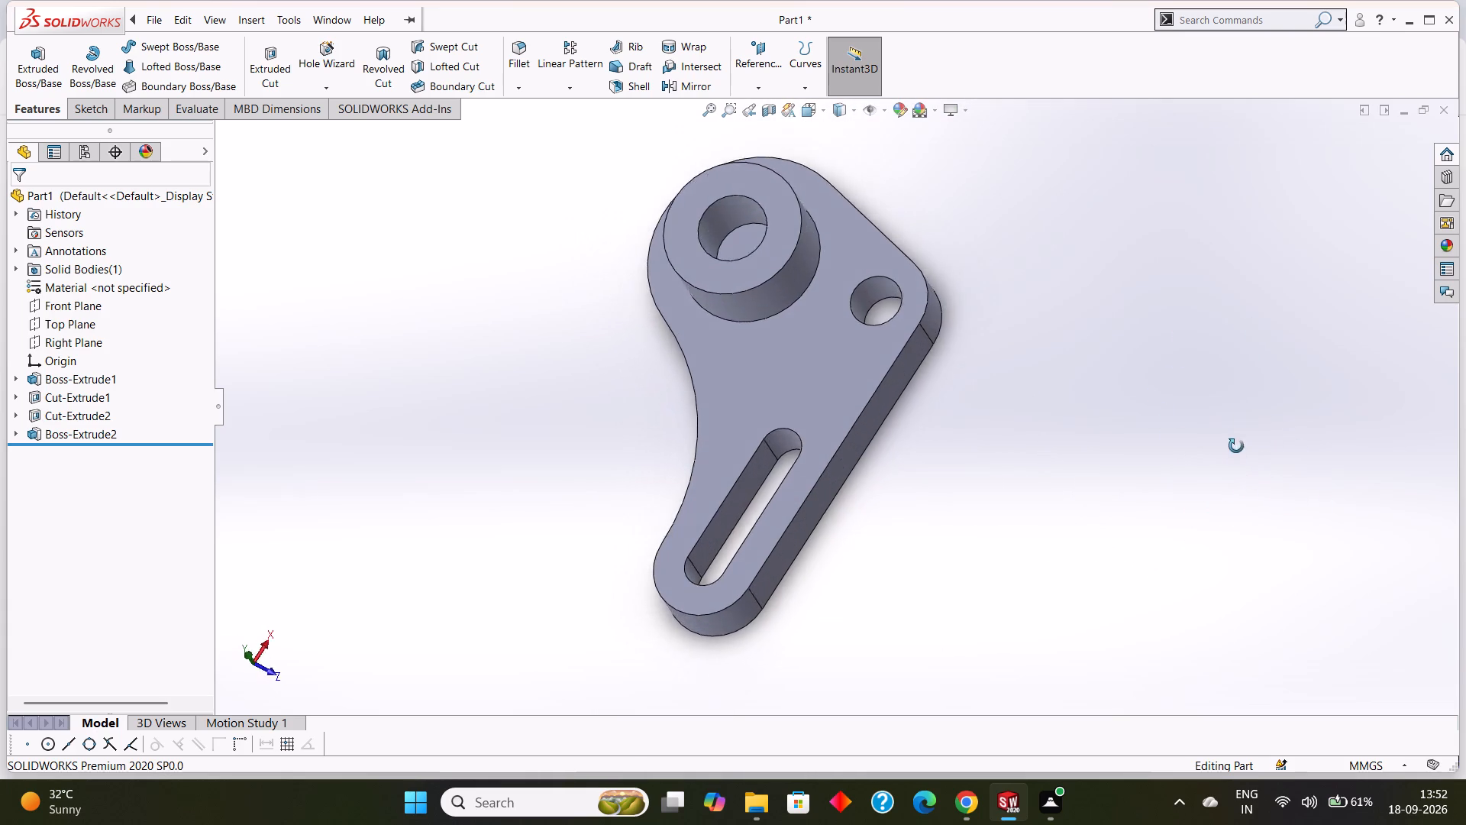
pyautogui.moveTo(1236, 446); pyautogui.dragTo(1163, 454, button='middle')
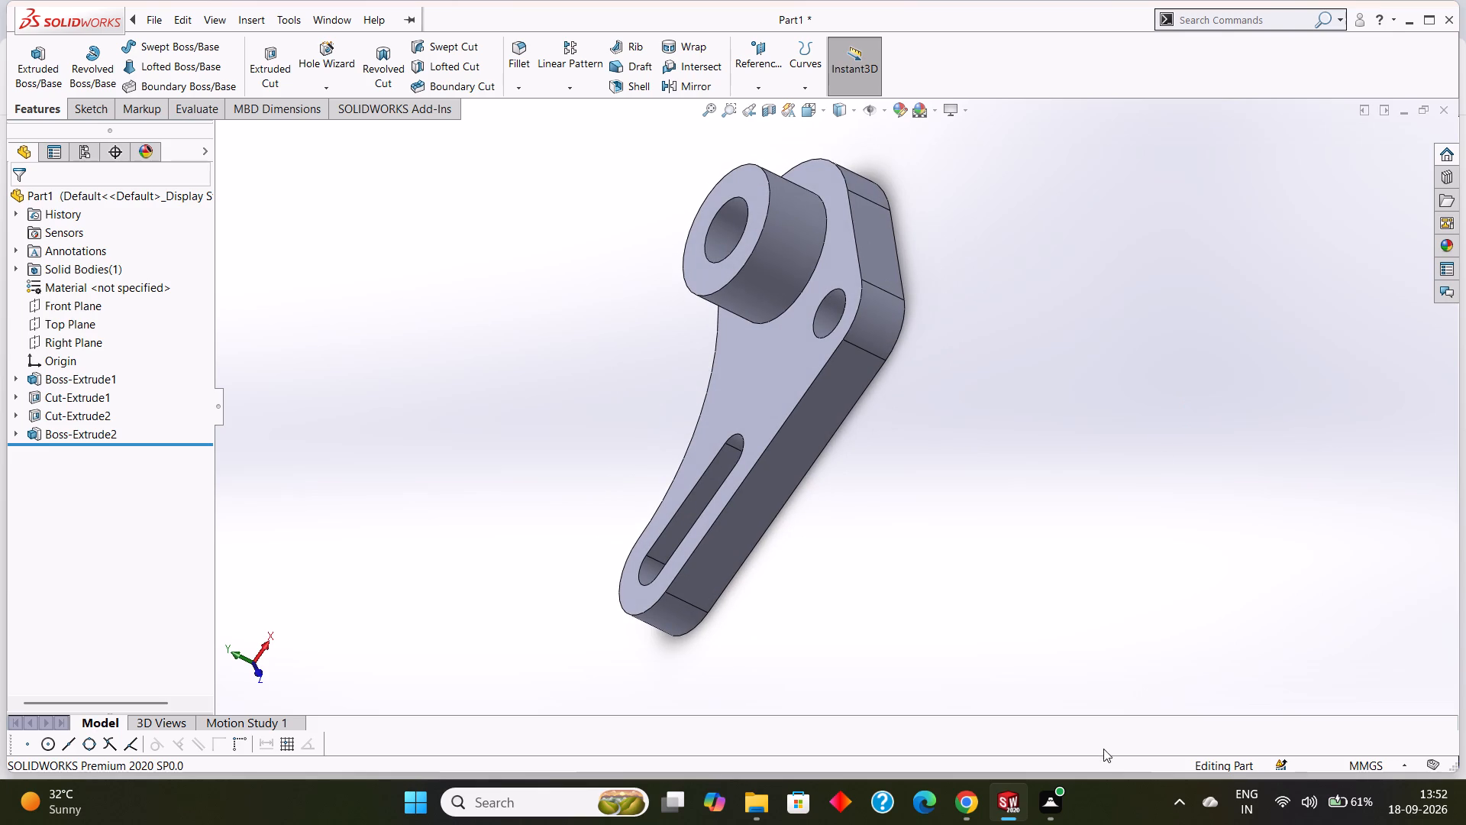
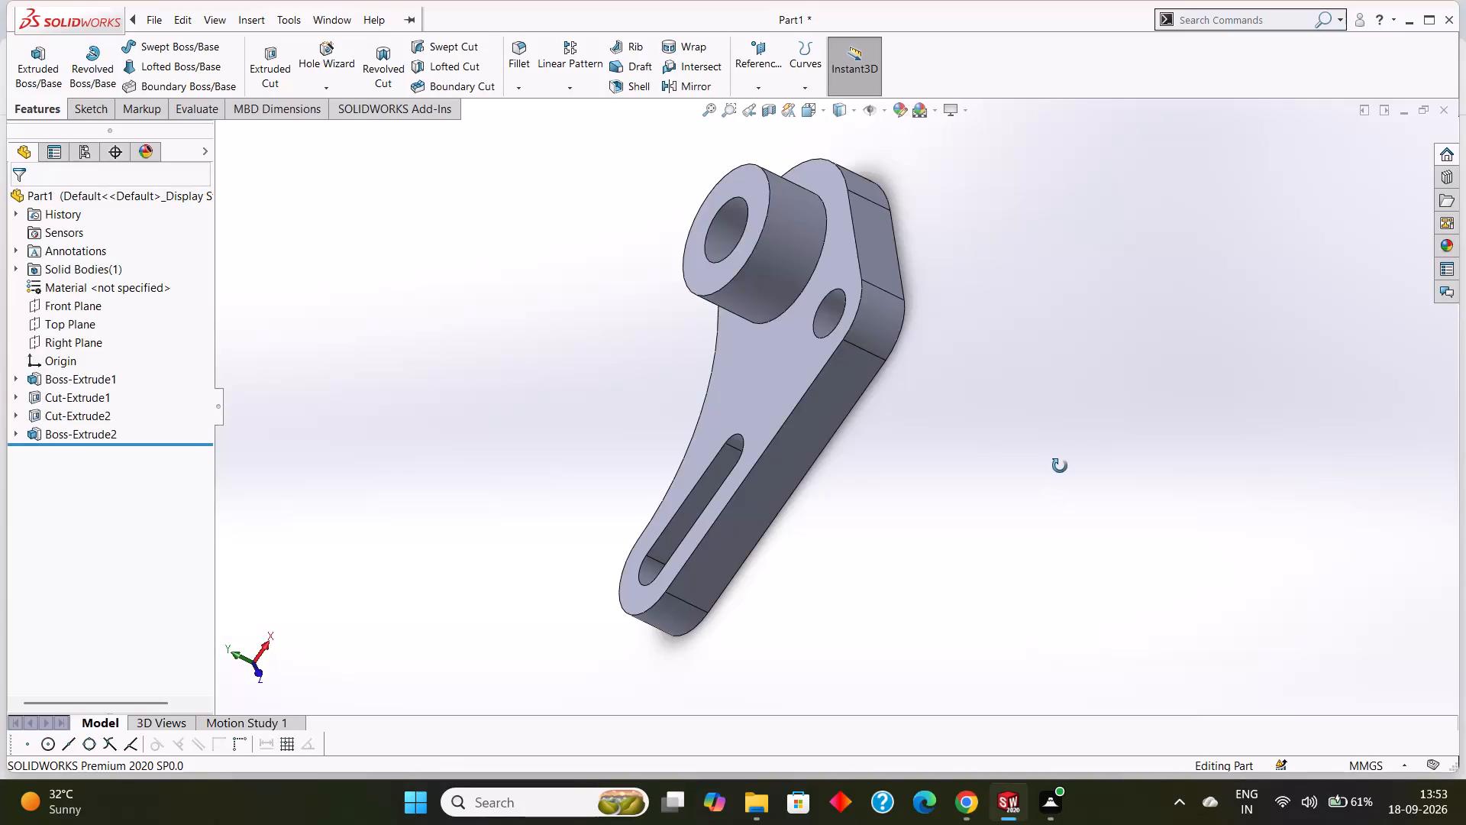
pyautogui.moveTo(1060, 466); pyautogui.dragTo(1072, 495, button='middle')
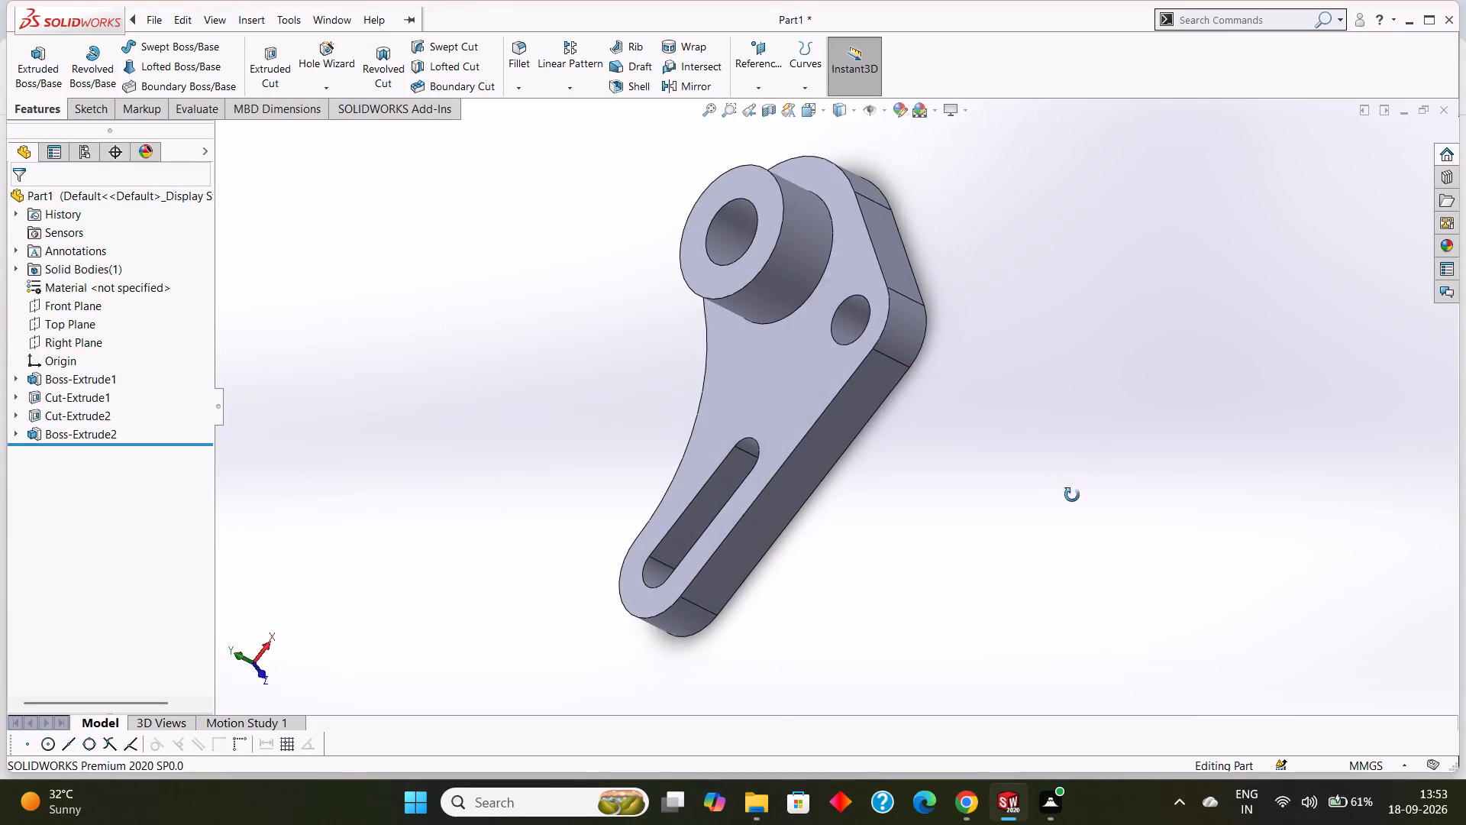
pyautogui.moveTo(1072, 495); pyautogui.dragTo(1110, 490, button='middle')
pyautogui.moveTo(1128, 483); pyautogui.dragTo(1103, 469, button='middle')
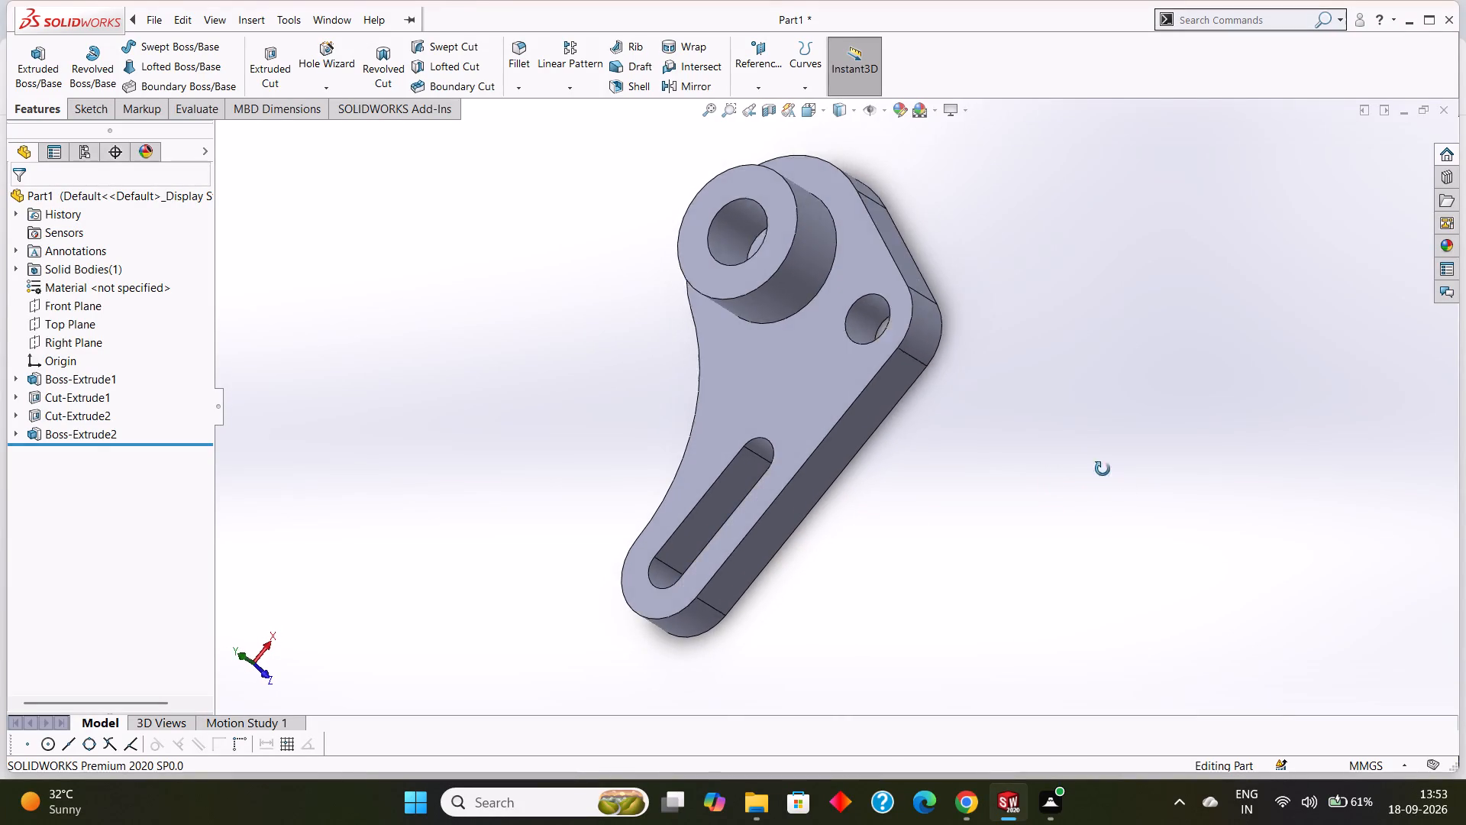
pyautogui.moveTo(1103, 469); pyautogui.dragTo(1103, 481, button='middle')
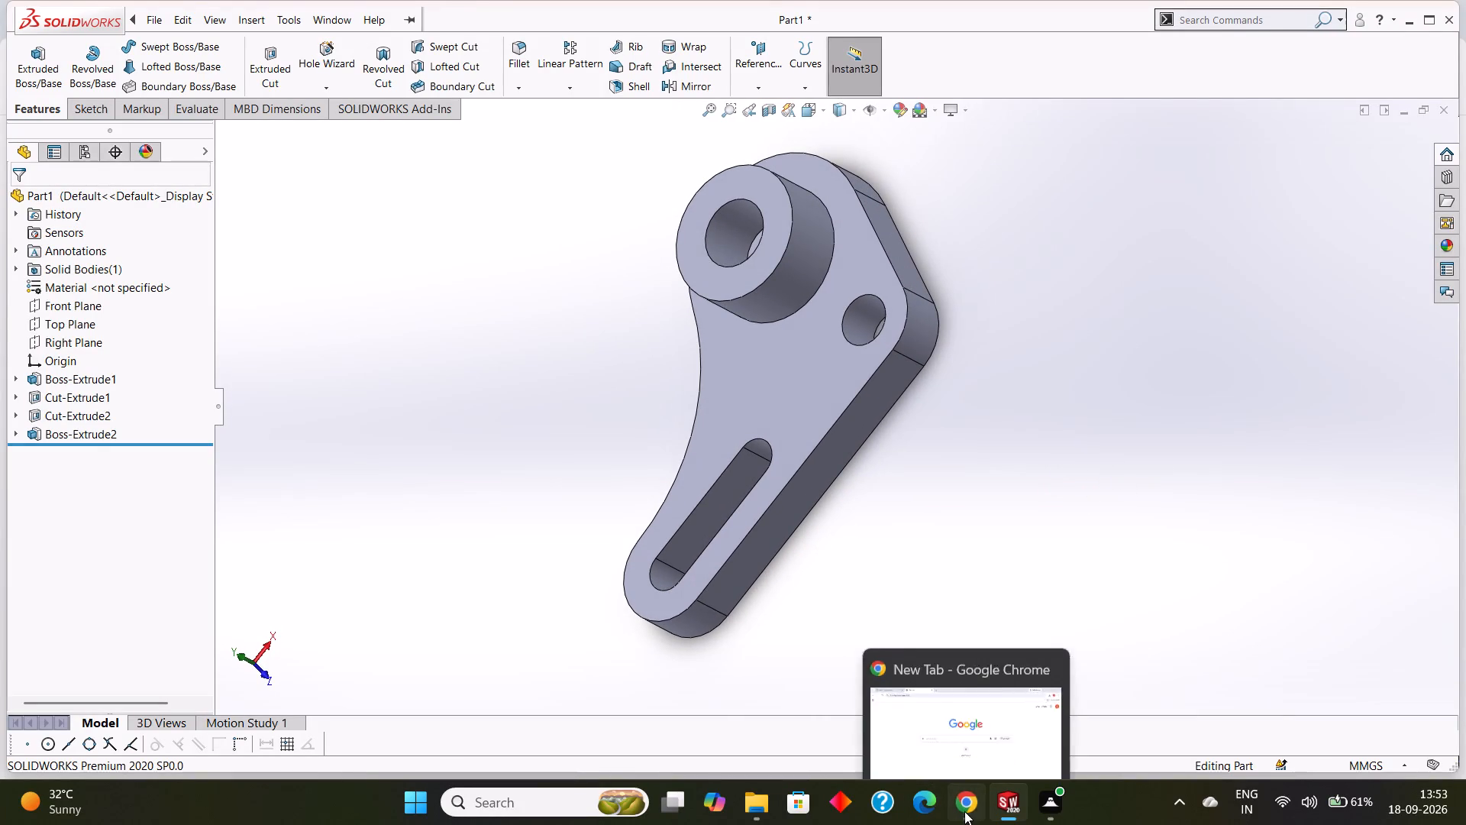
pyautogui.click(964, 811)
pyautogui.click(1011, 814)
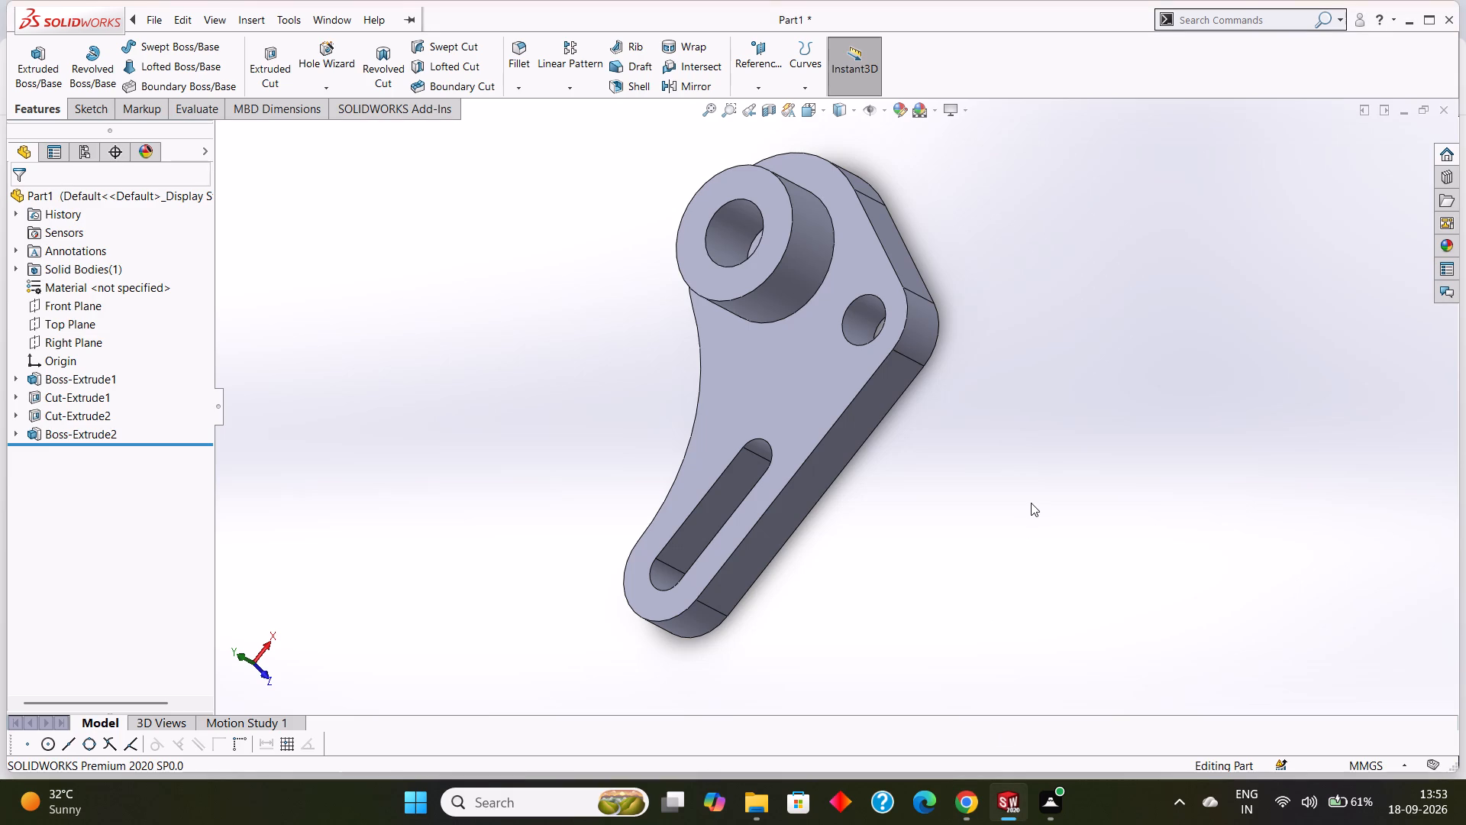
# Save the part in the tryfuji folder under the file name "pivot link plate".
pyautogui.hotkey('ctrl', 's')
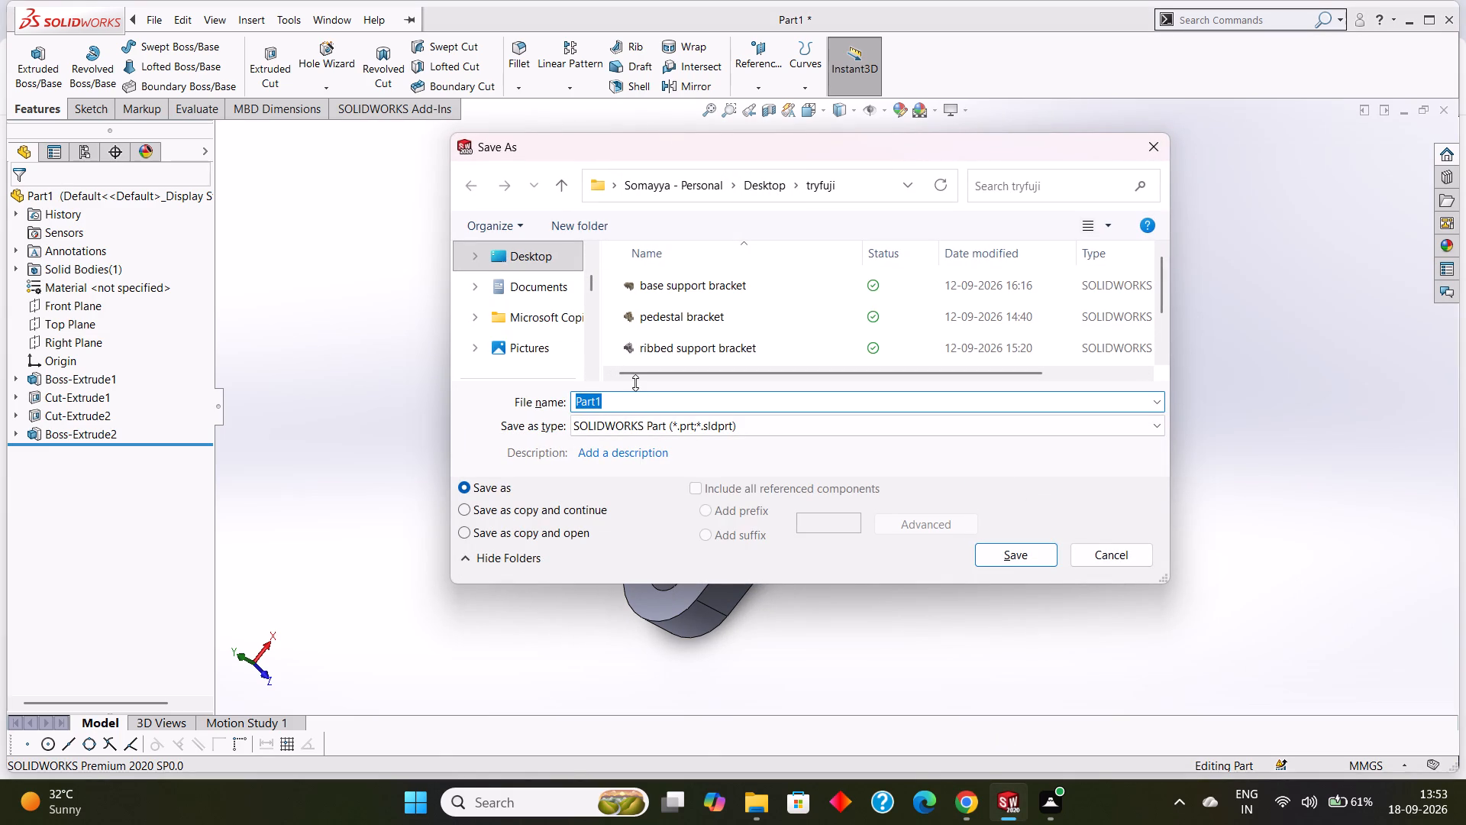
pyautogui.press('BackSpace')
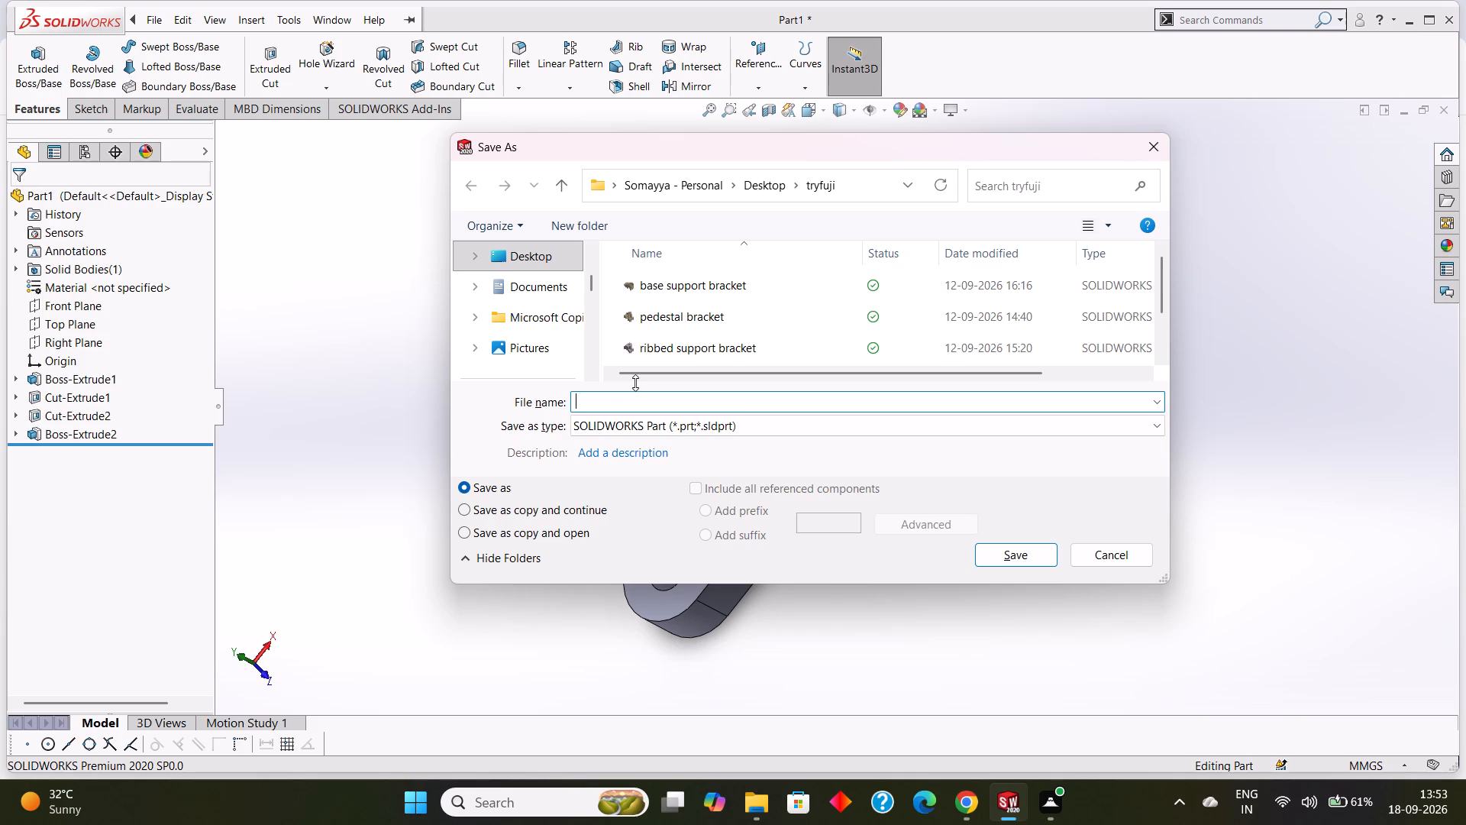
pyautogui.write('pivot')
pyautogui.press('space')
pyautogui.write('link pl')
pyautogui.press('a')
pyautogui.press('t')
pyautogui.press('e')
pyautogui.click(1016, 552)
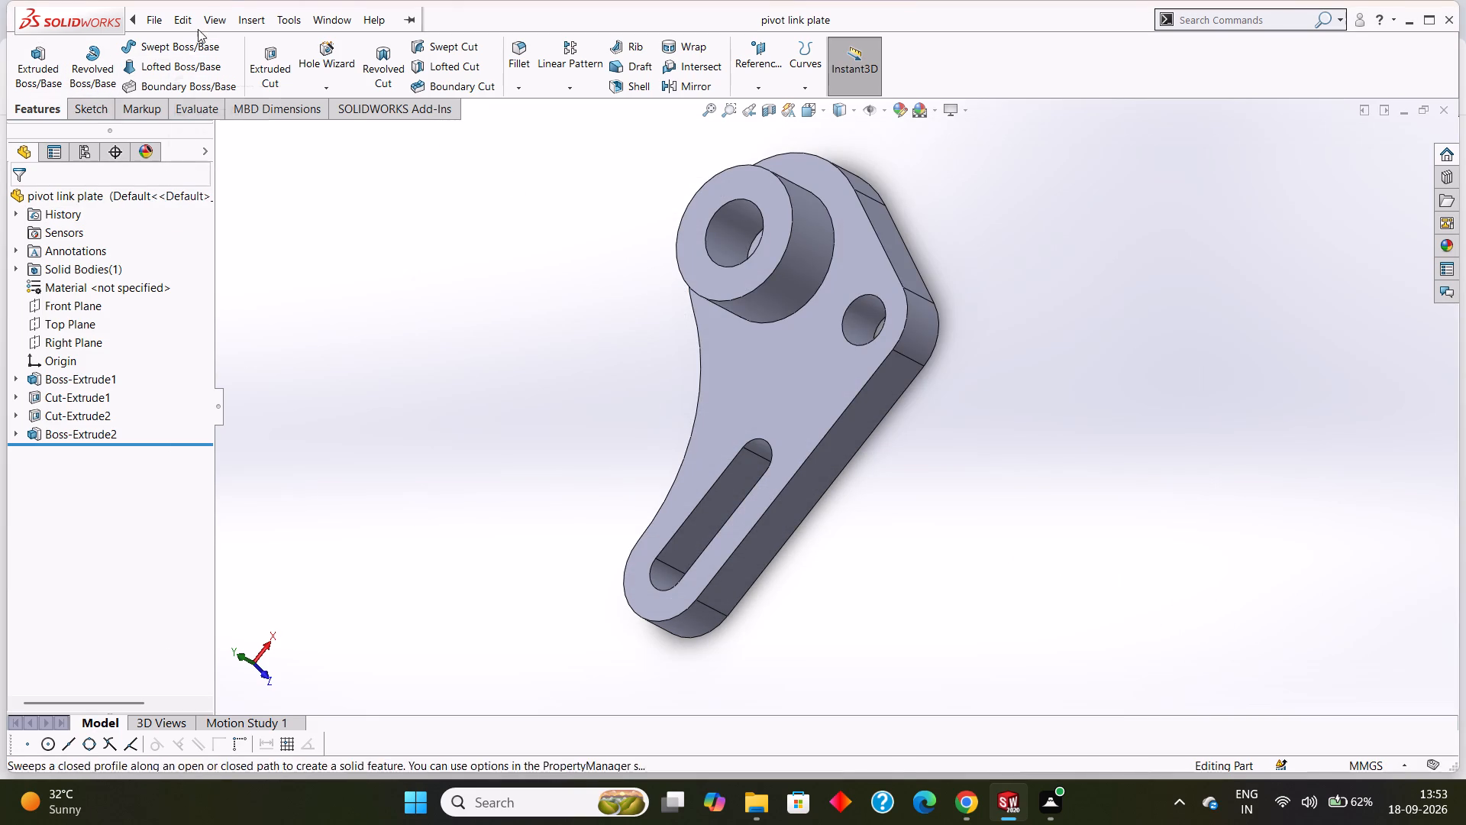
# Save a copy of the part in Adobe Portable Document Format (*.pdf) as "pivot link plate" in the tryfuji folder.
pyautogui.click(85, 108)
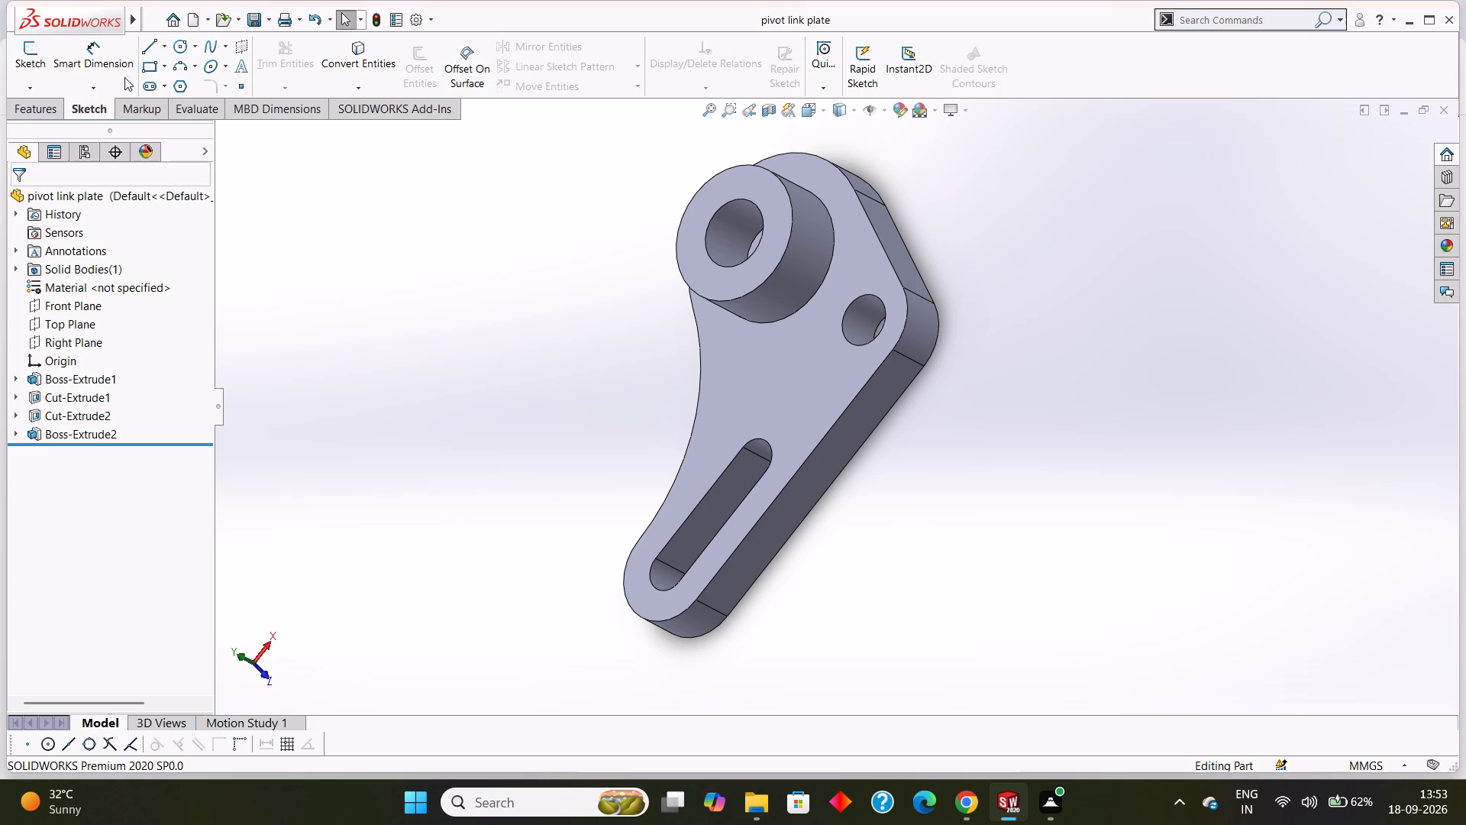
pyautogui.click(268, 21)
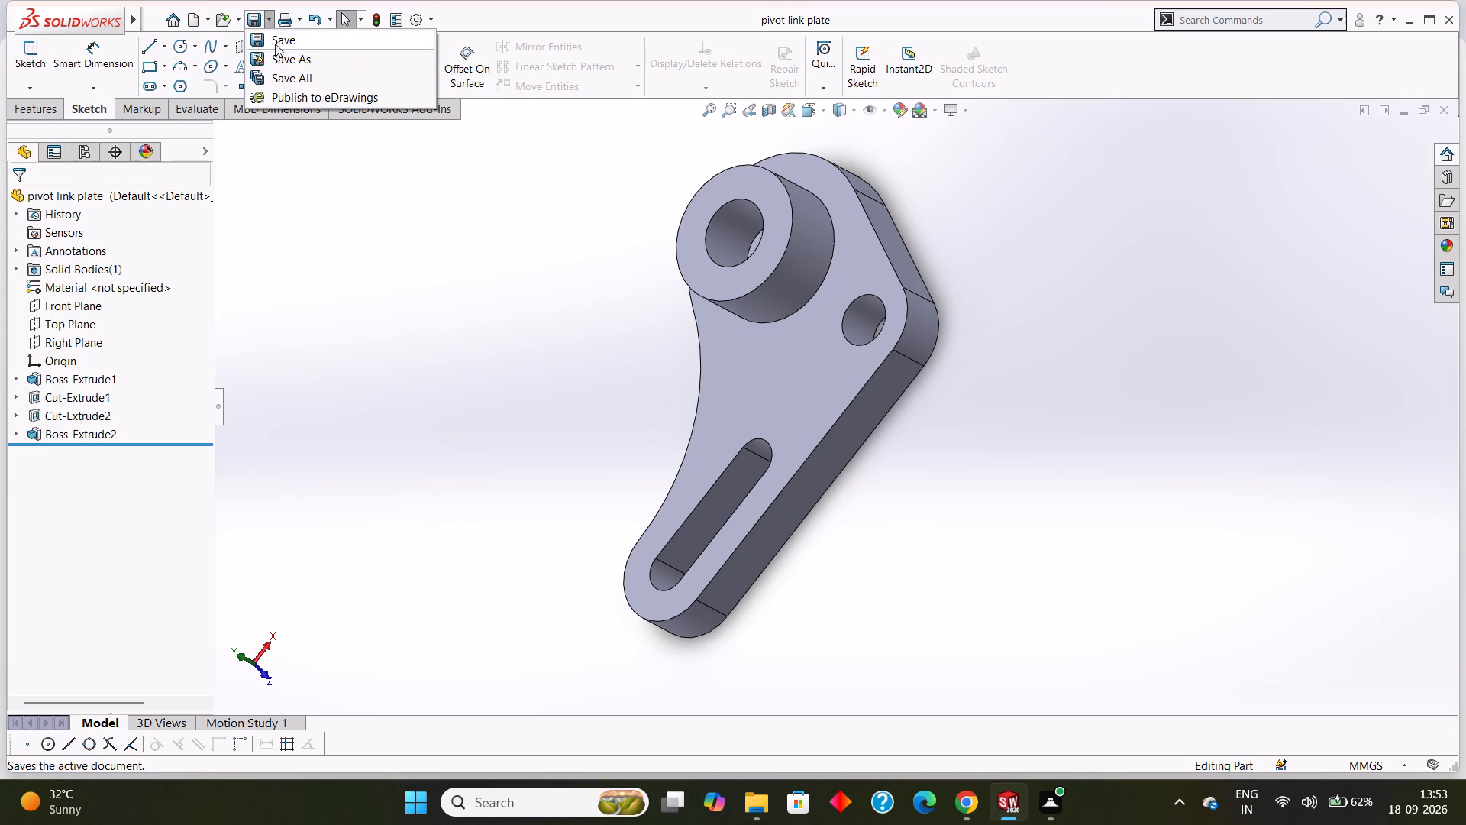
pyautogui.click(283, 60)
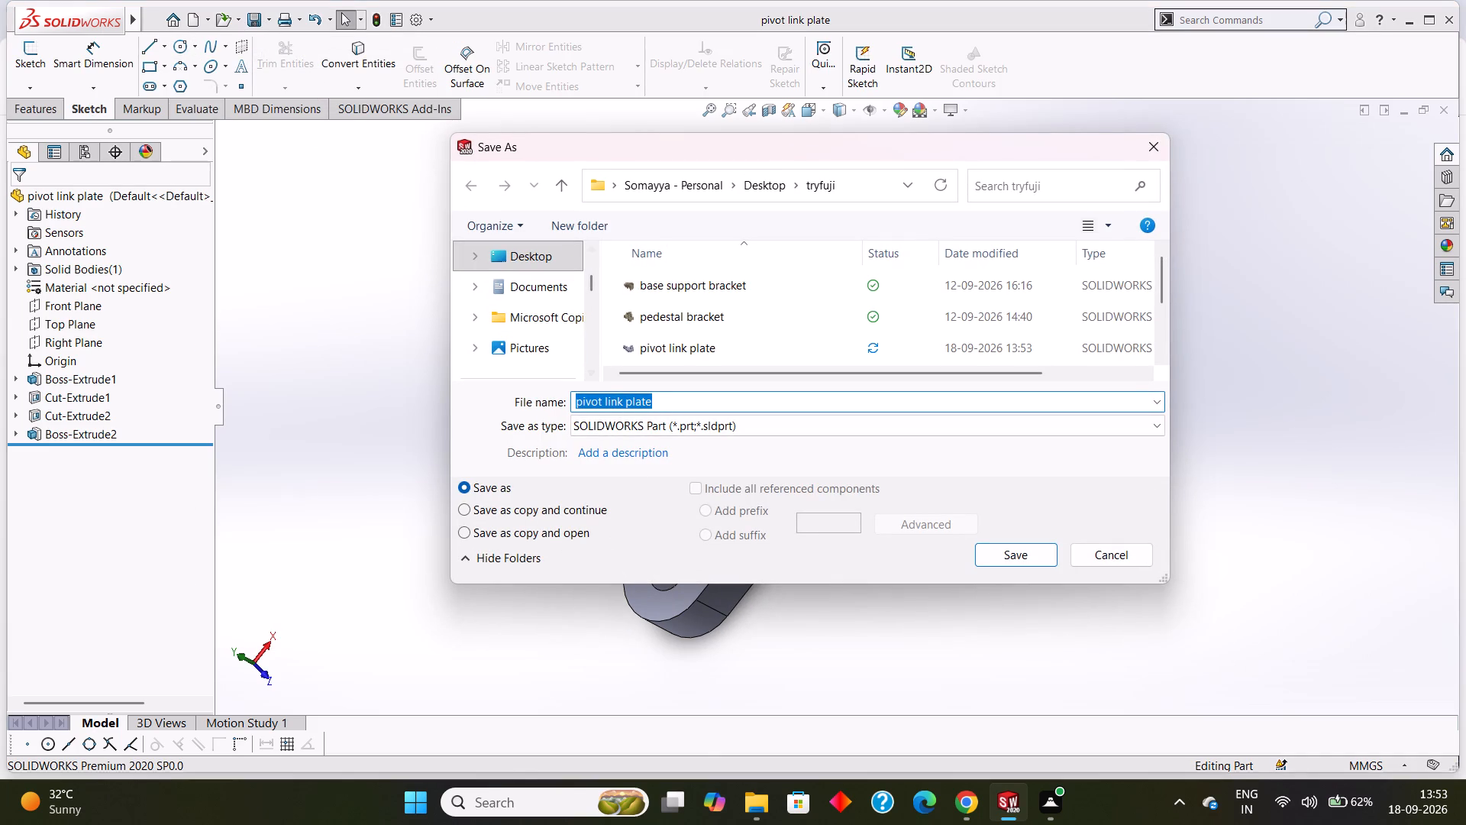
pyautogui.click(729, 429)
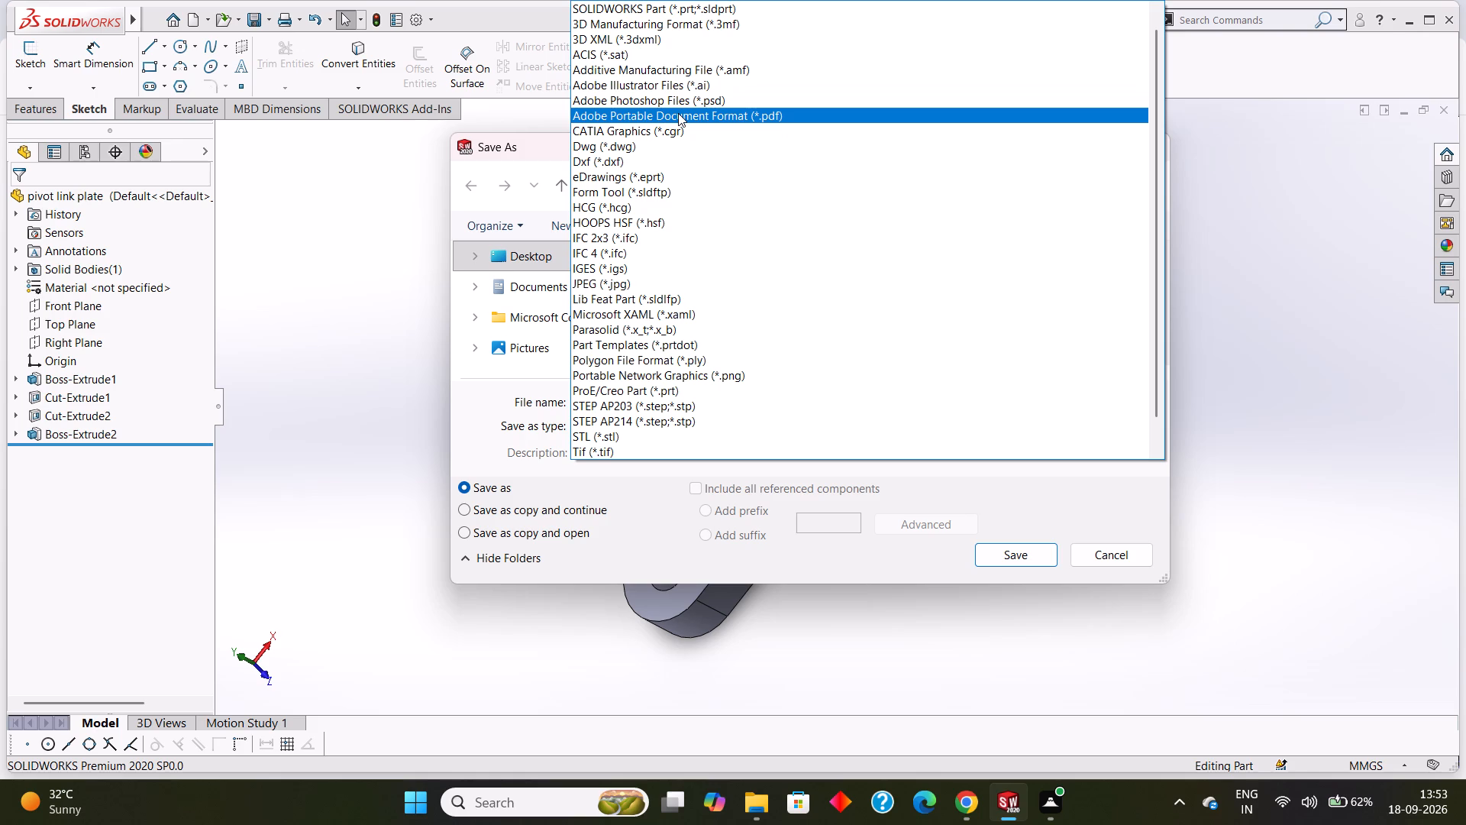
pyautogui.click(678, 113)
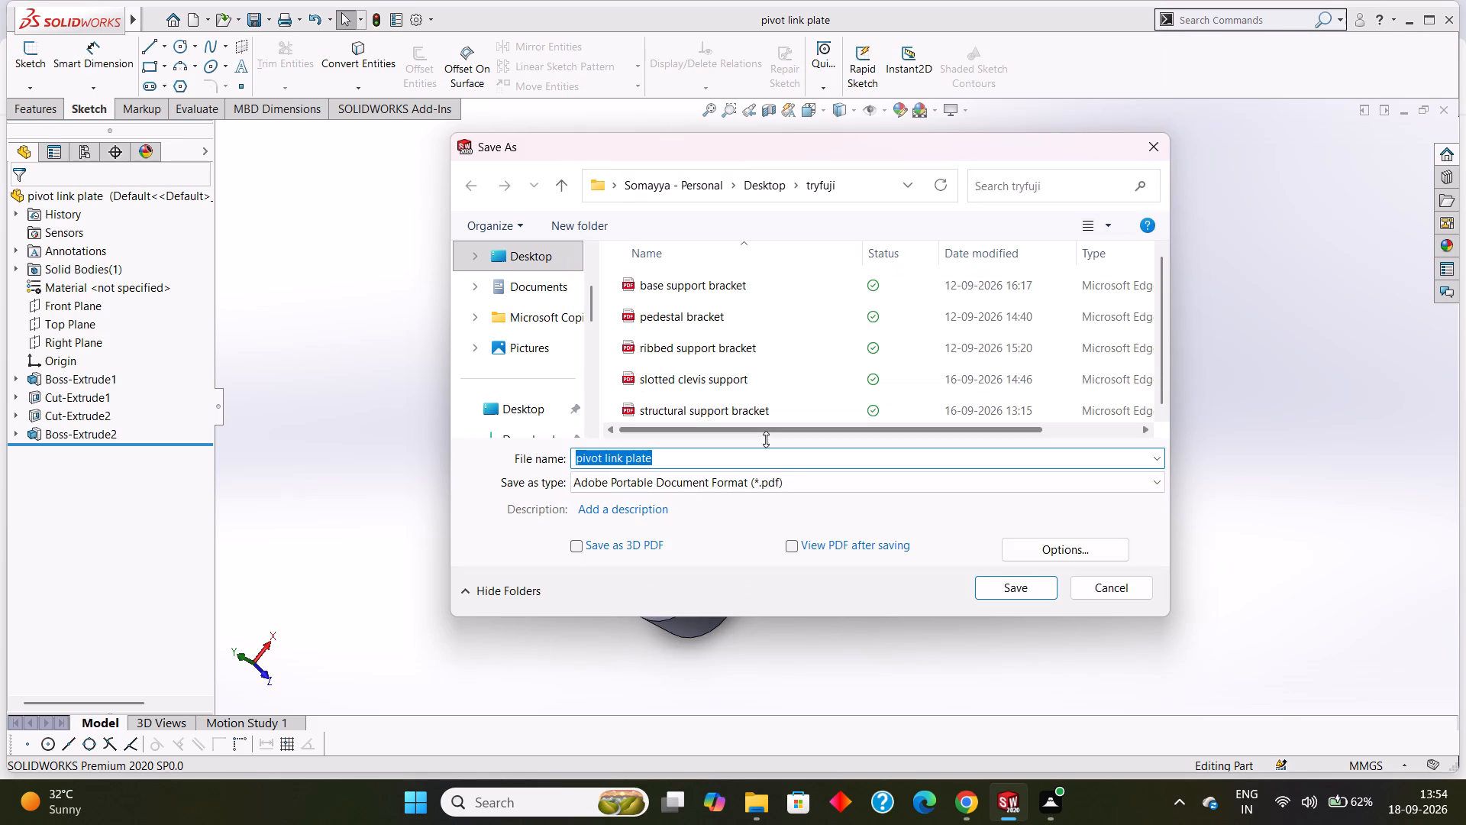
pyautogui.click(1009, 586)
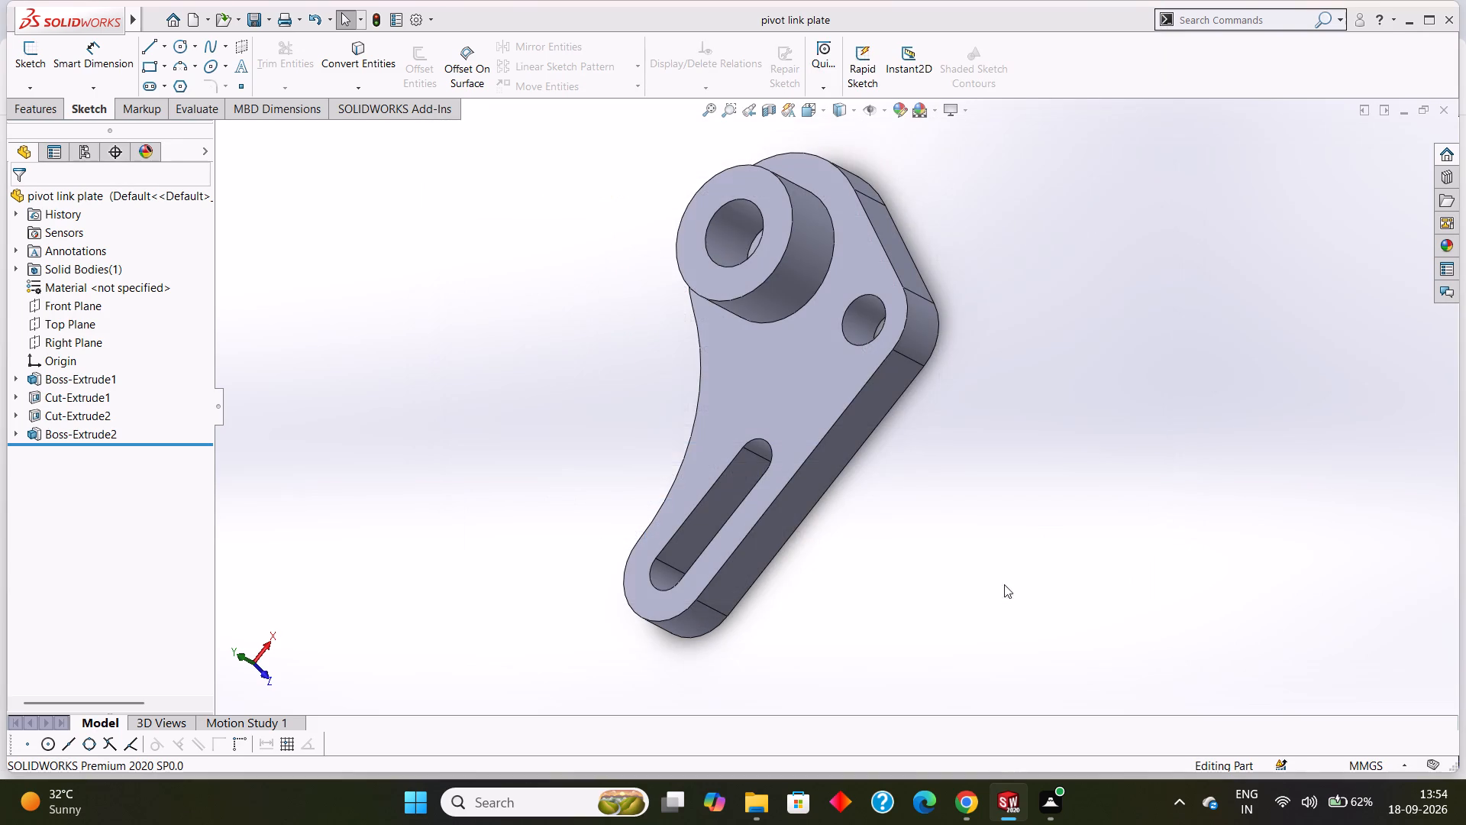